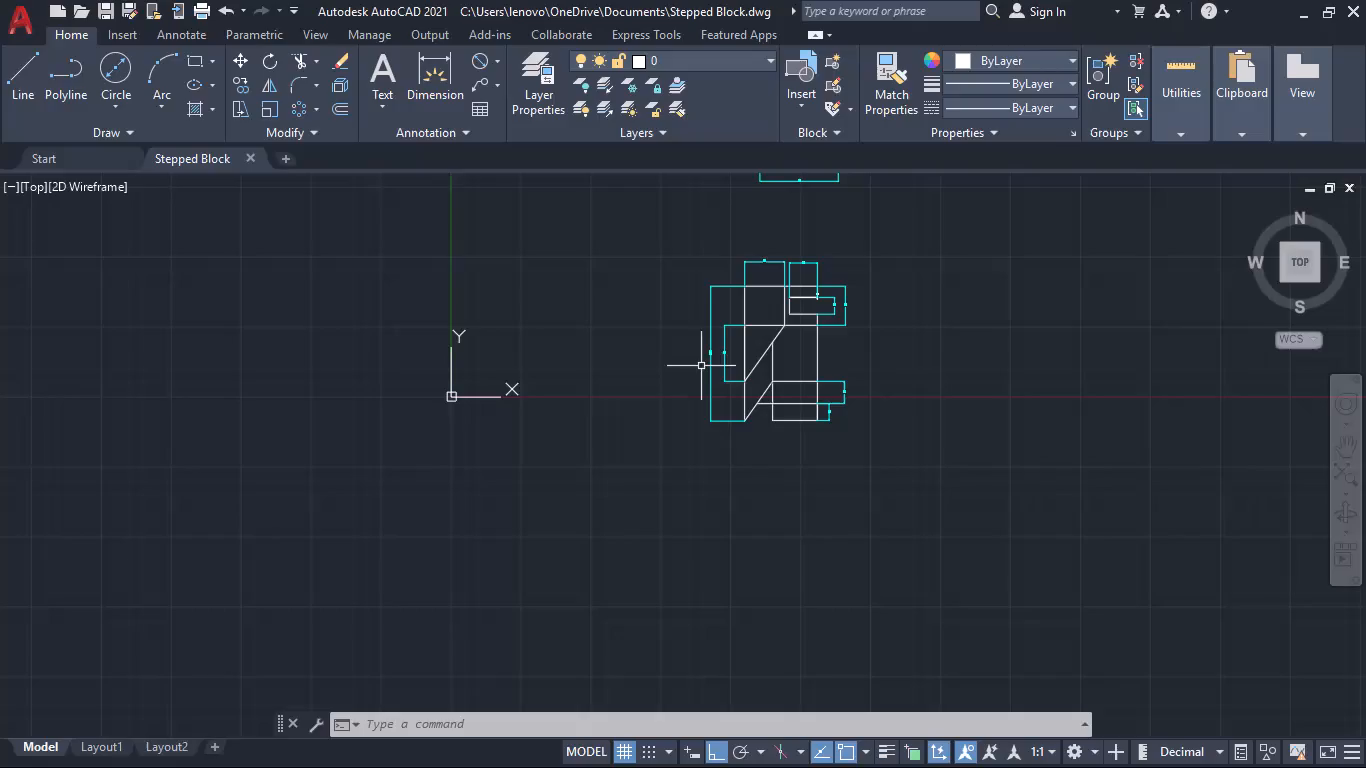
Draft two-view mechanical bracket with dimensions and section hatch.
Close the Stepped Block drawing and start a new blank drawing.
{"action": "left_click", "coordinate": [248, 158]}
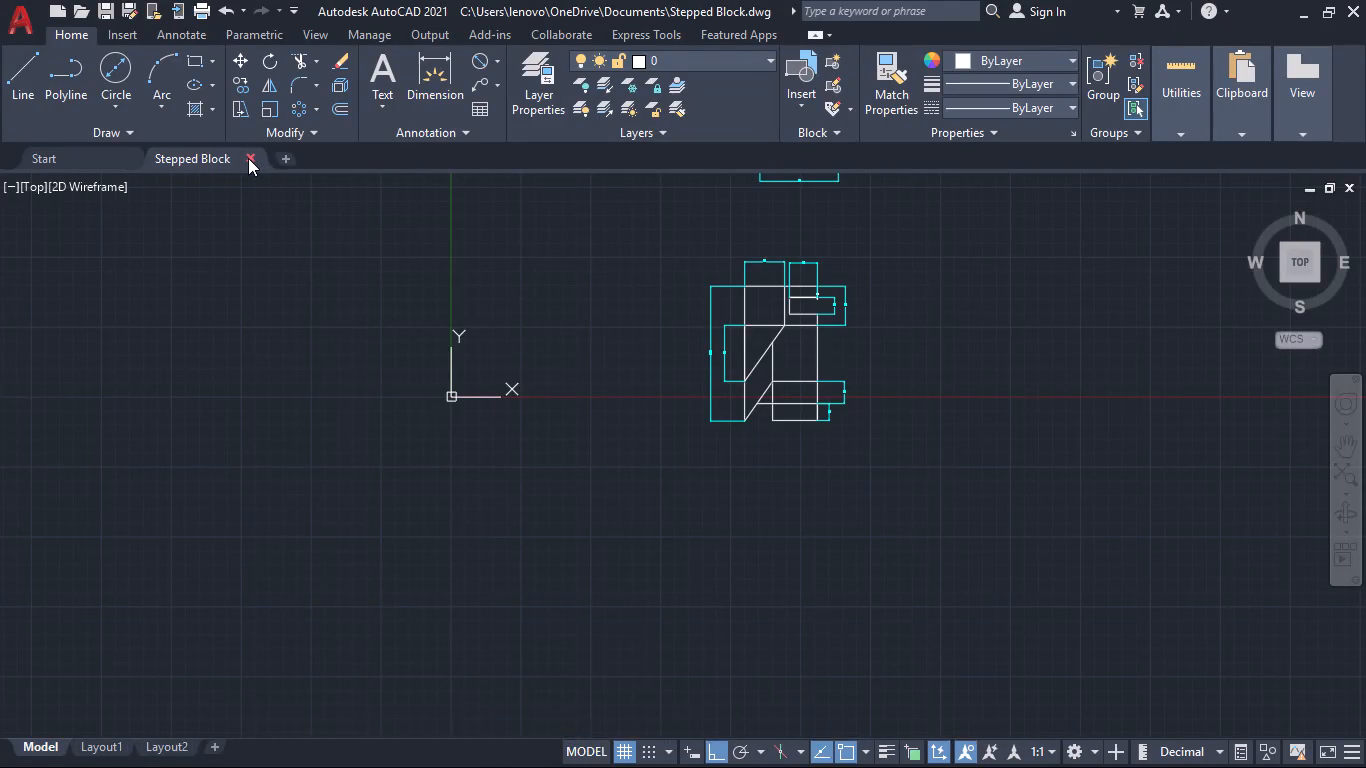
{"action": "left_click", "coordinate": [240, 370]}
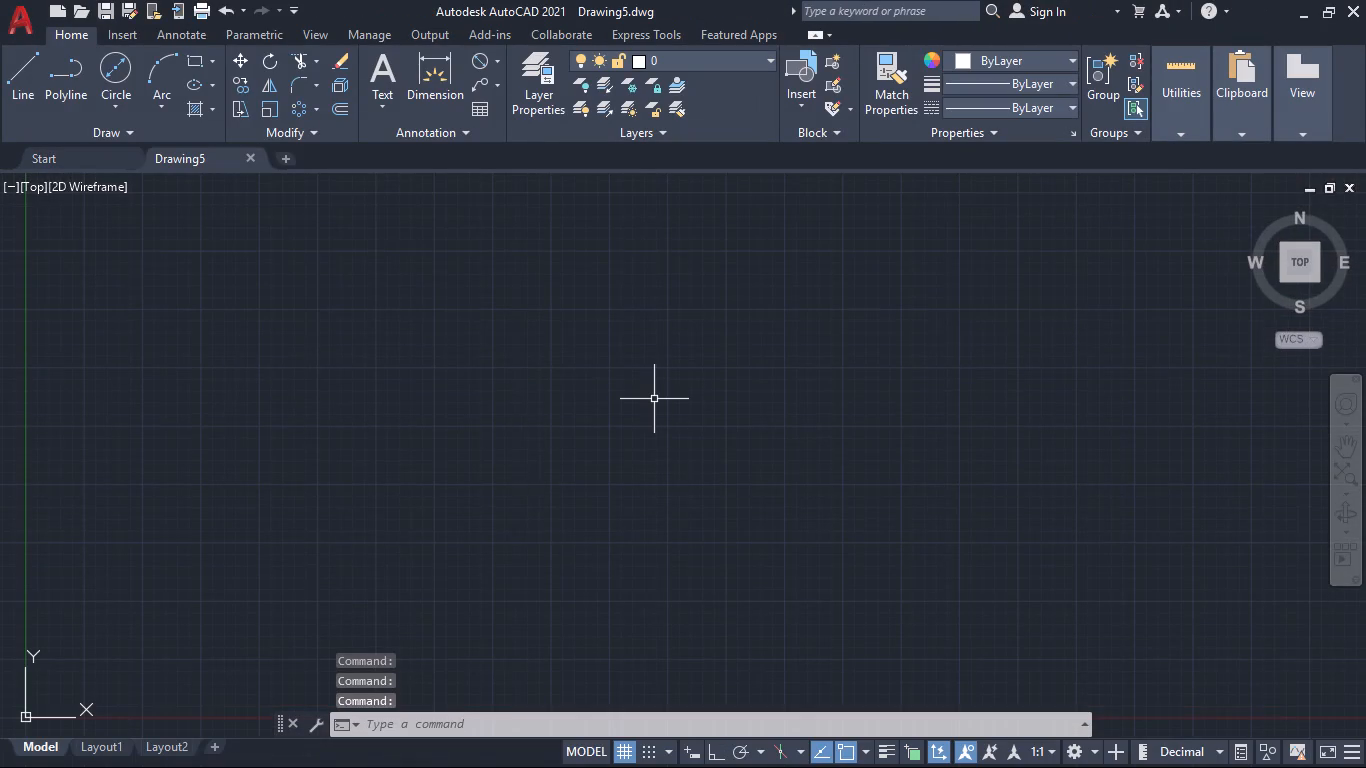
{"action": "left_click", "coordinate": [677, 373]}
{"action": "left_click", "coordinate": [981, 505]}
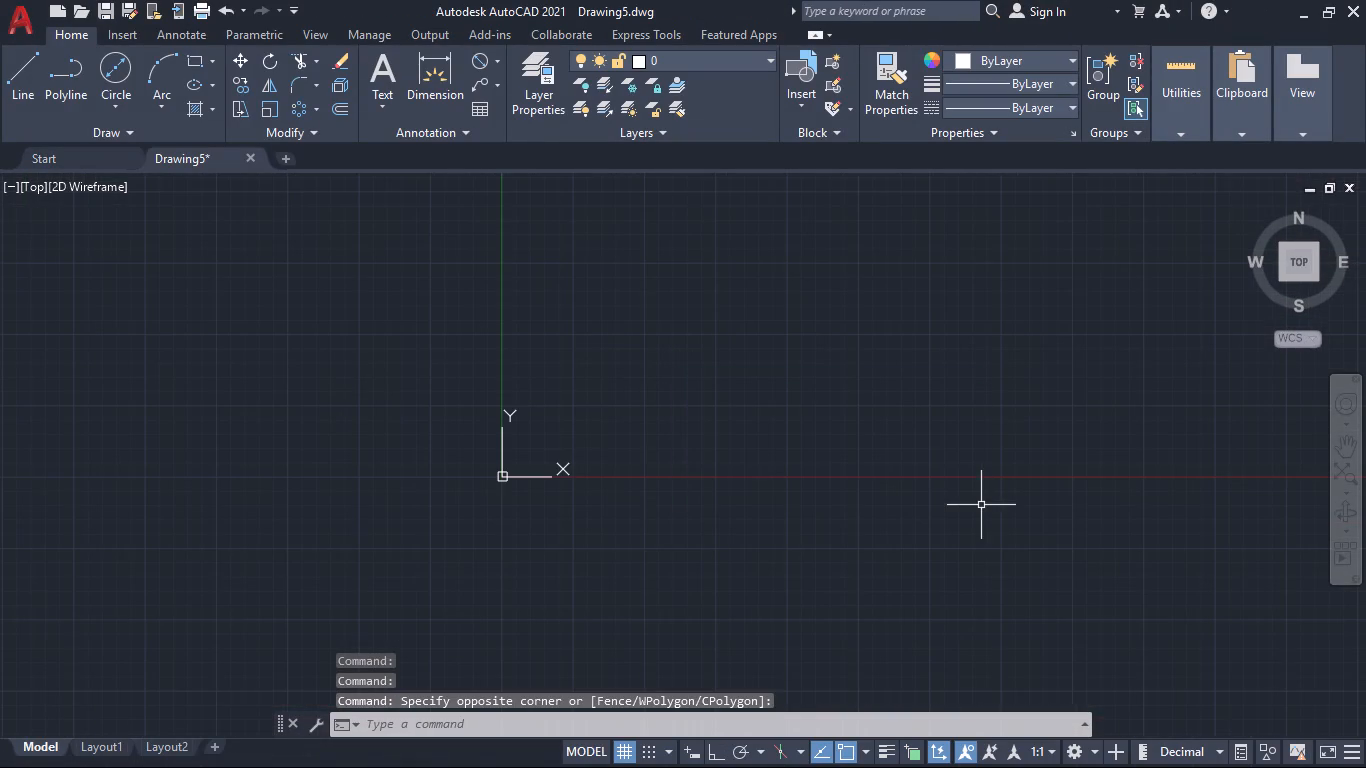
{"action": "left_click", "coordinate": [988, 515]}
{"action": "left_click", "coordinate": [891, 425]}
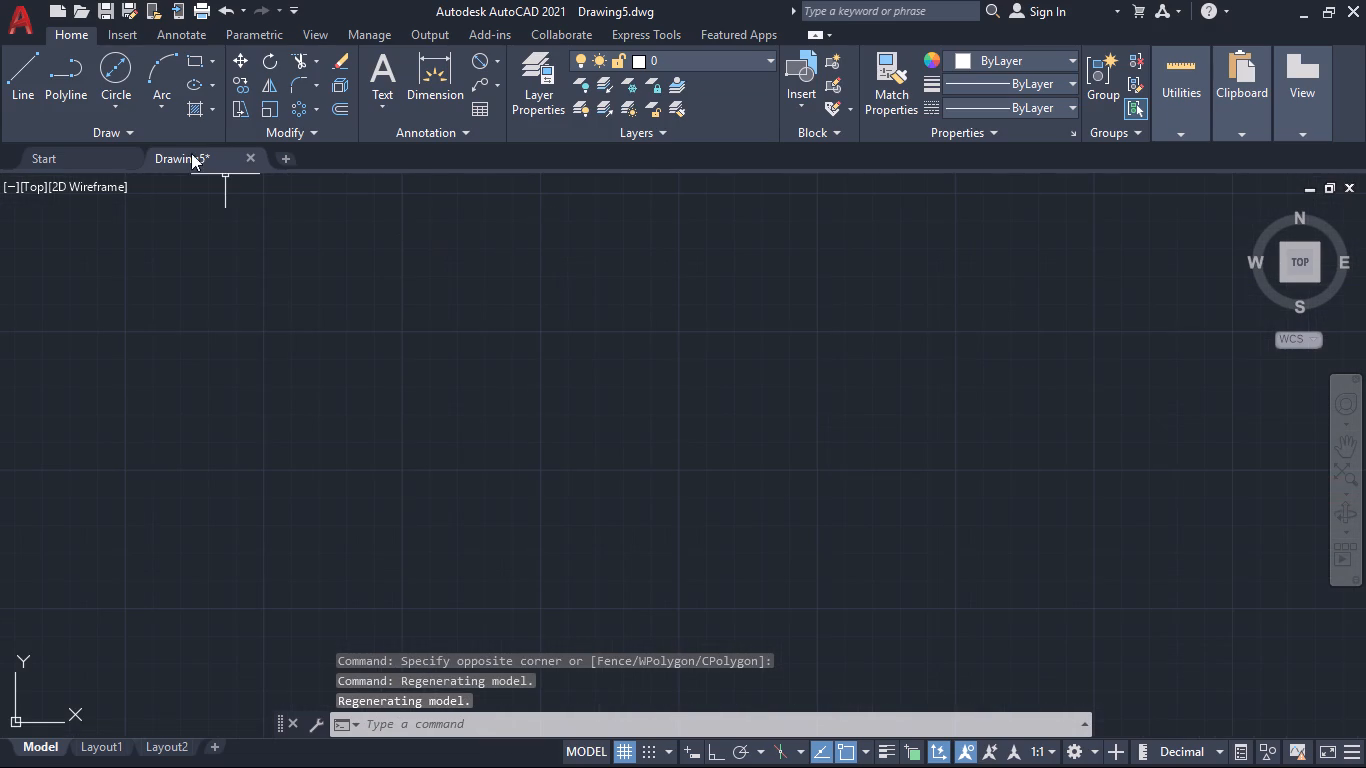
Draw a circle by centre and diameter freehand in the empty drawing area, above and to the right of the origin.
{"action": "left_click", "coordinate": [106, 68]}
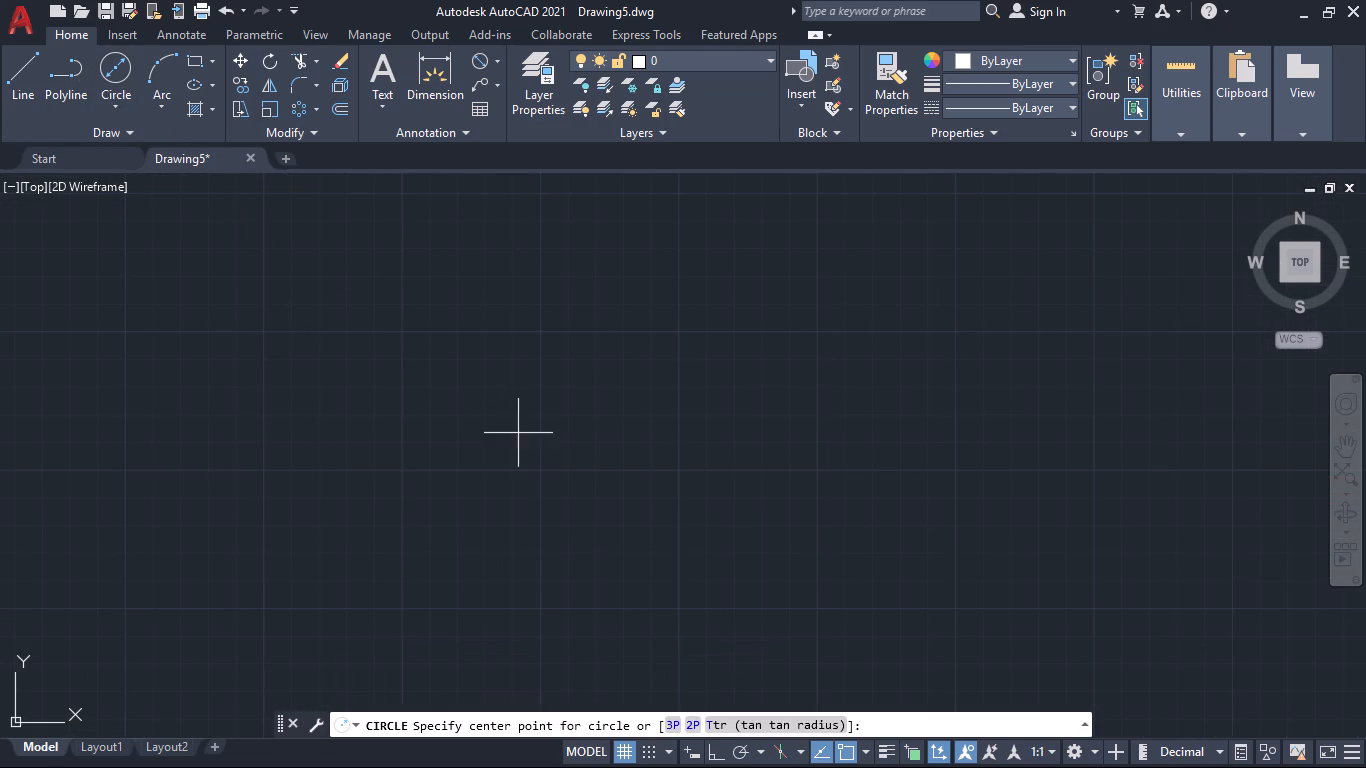
{"action": "left_click", "coordinate": [390, 349]}
{"action": "left_click", "coordinate": [648, 471]}
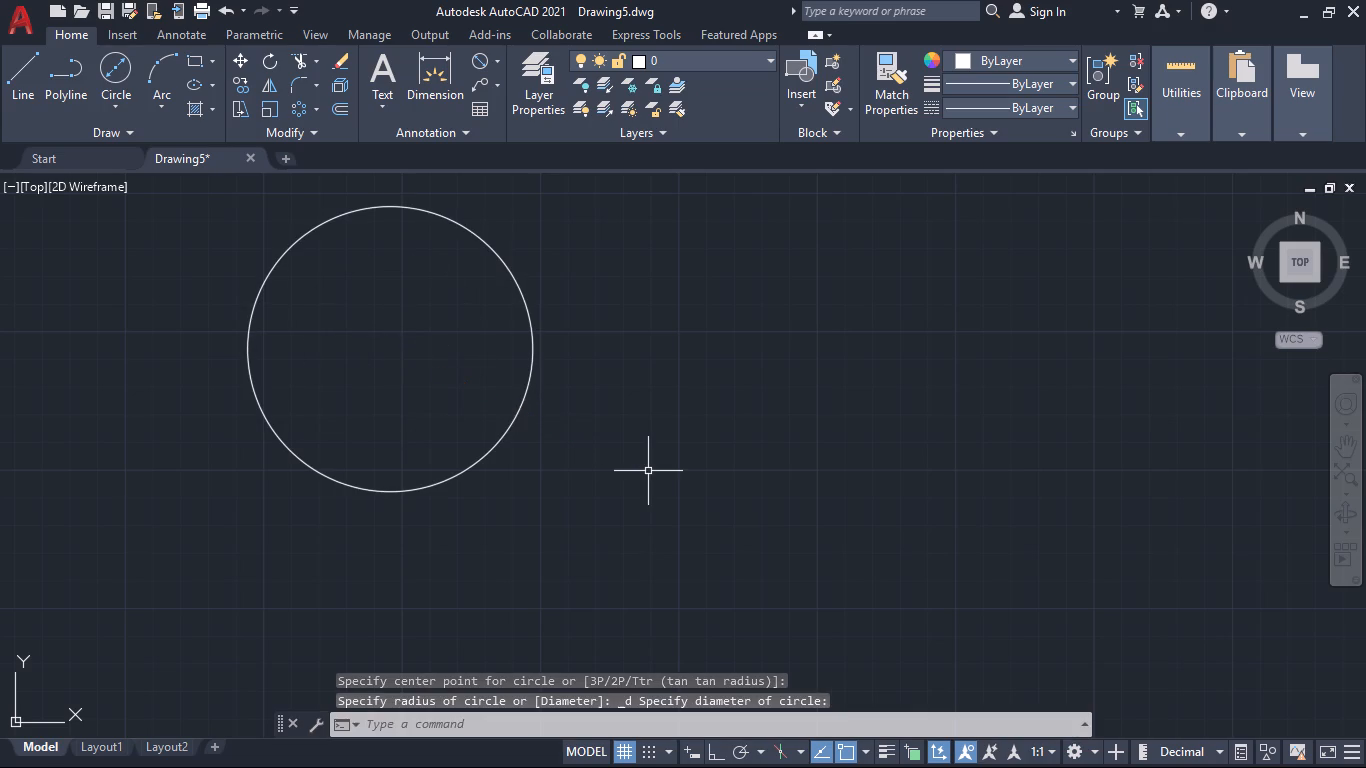
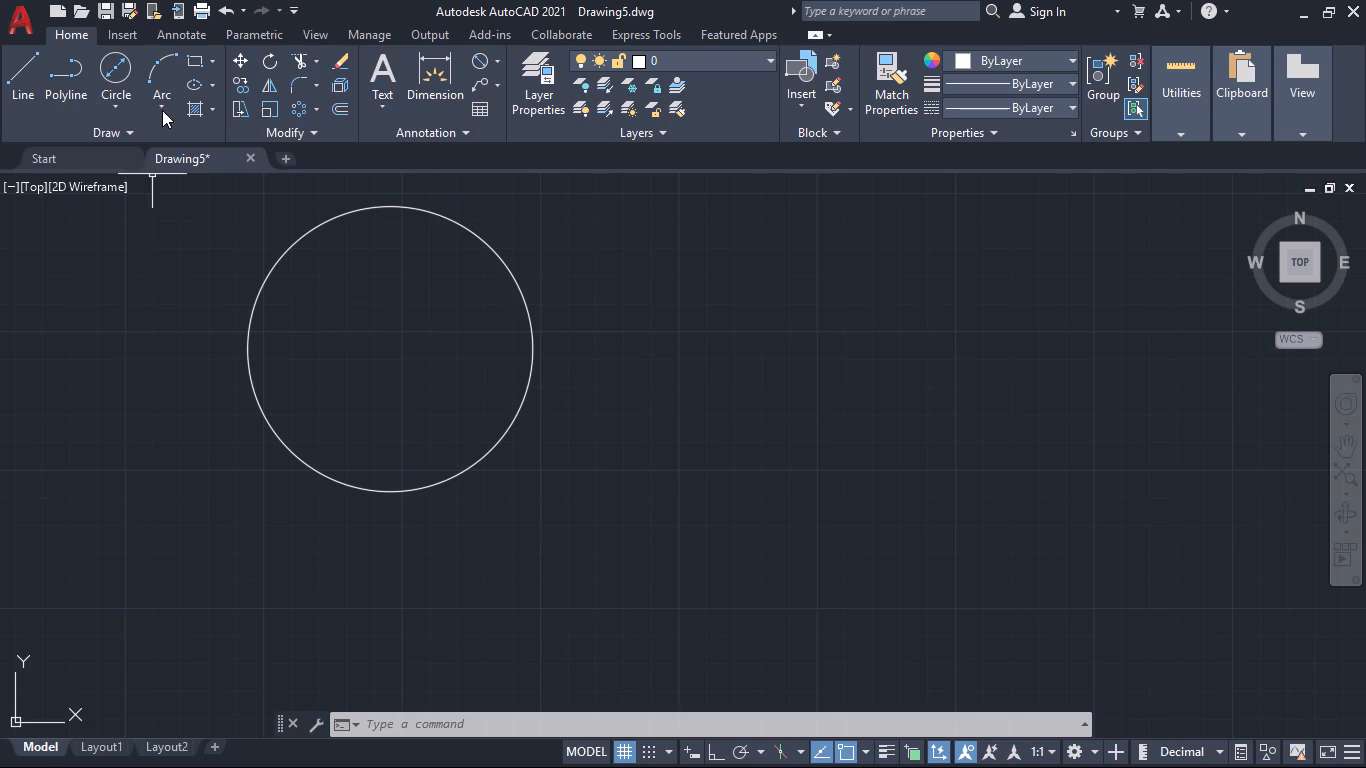
Erase the circle from the drawing.
{"action": "left_click", "coordinate": [498, 256]}
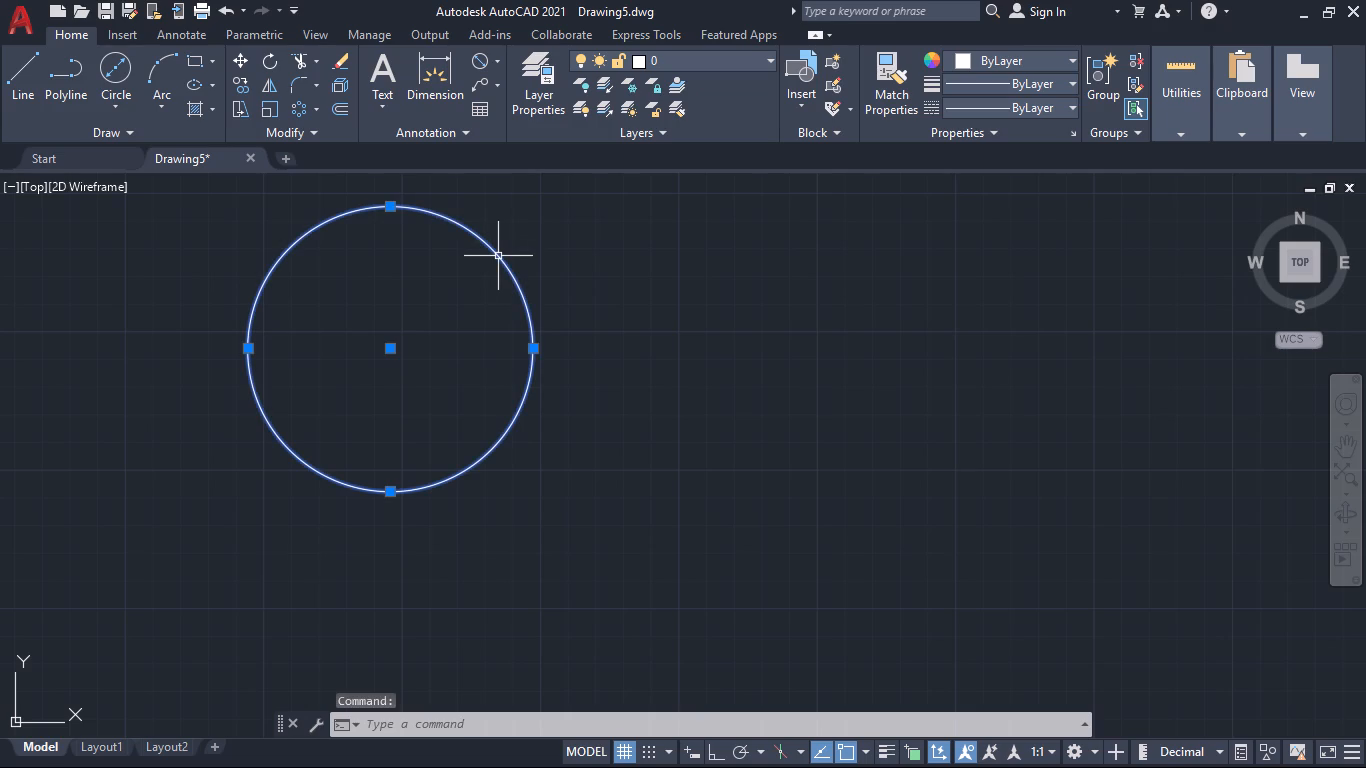
{"action": "key", "text": "Delete"}
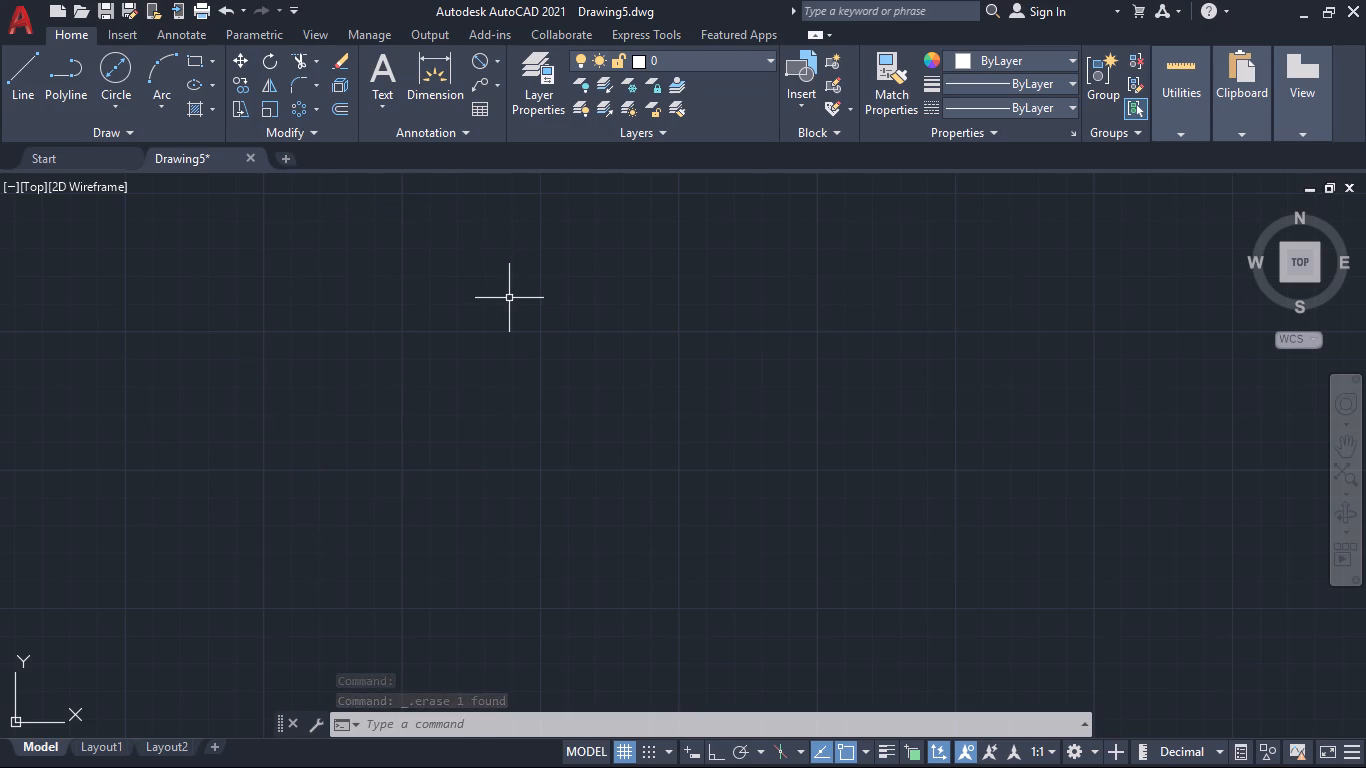
Draw a wide horizontal rectangle freehand by two opposite corners across the middle of the empty drawing area.
{"action": "left_click", "coordinate": [194, 58]}
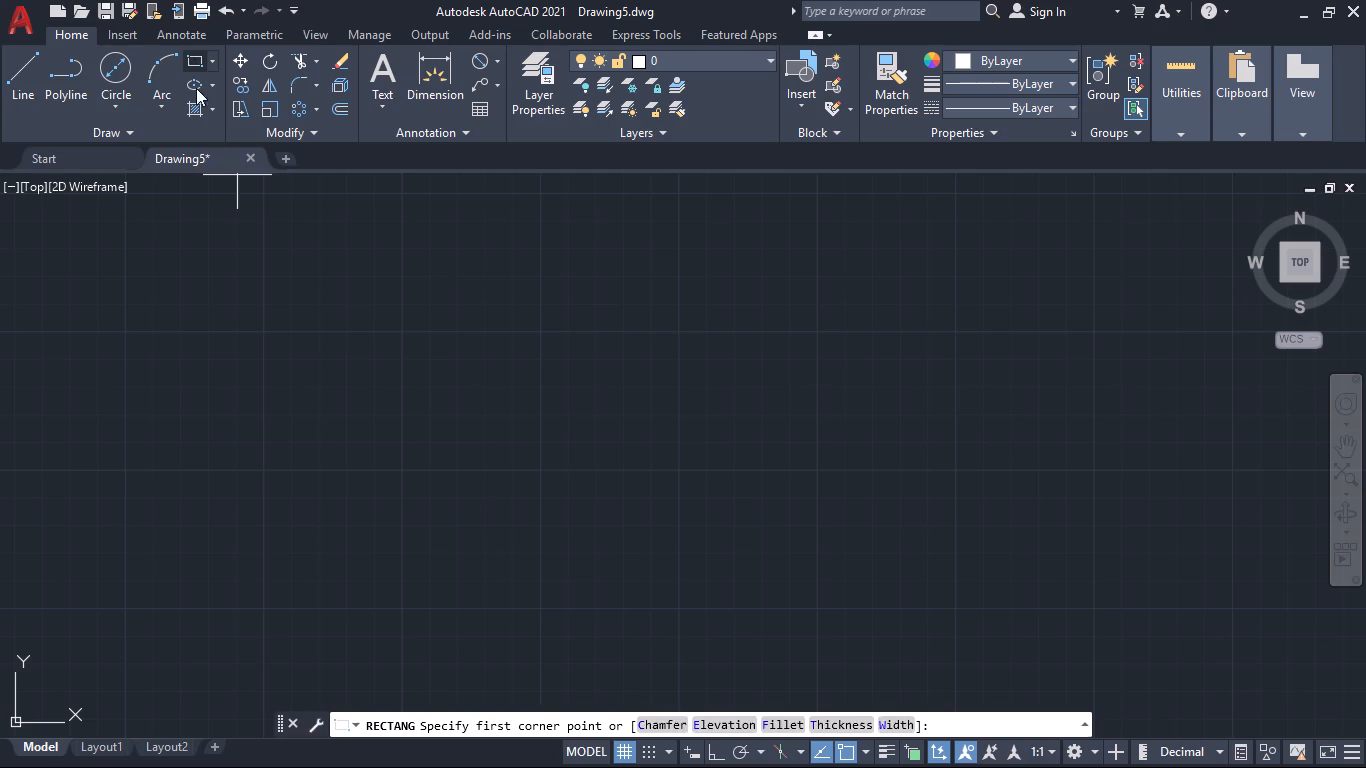
{"action": "left_click", "coordinate": [333, 365]}
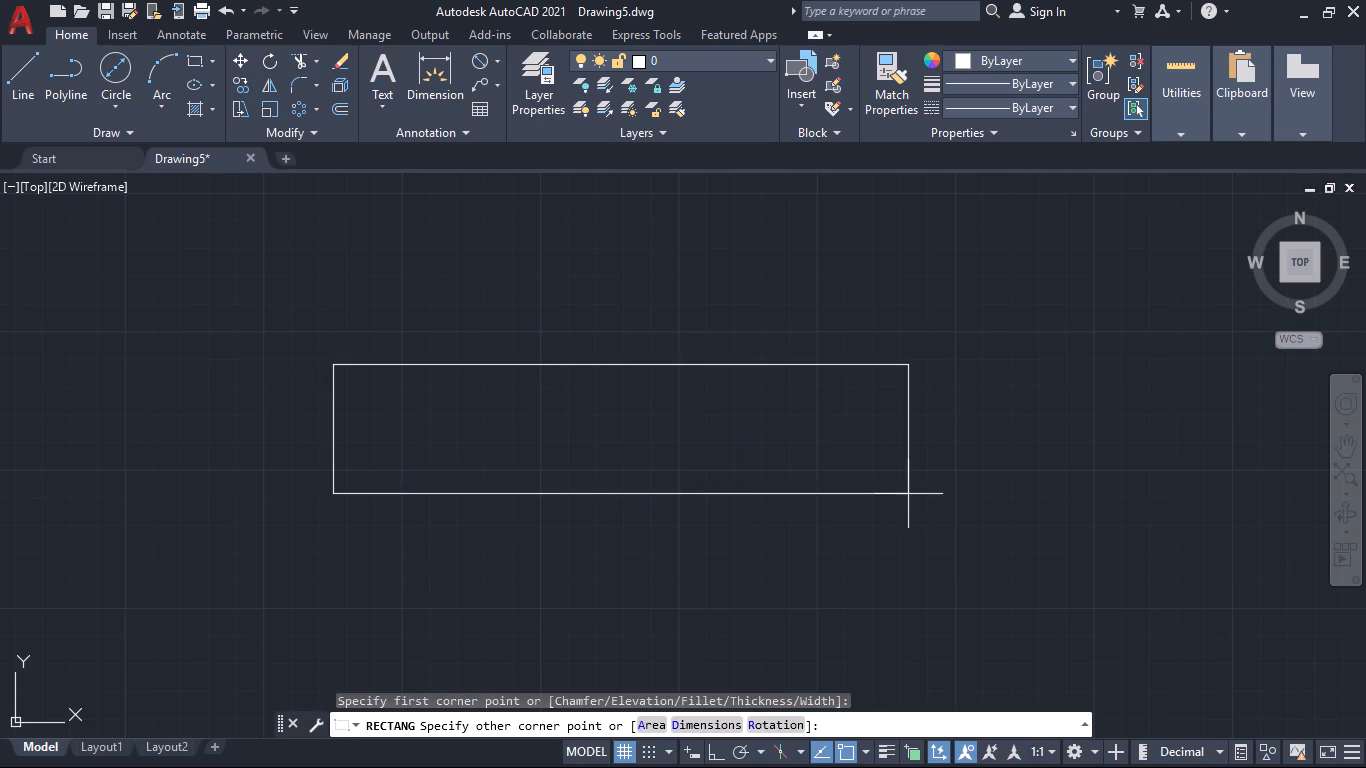
{"action": "left_click", "coordinate": [950, 495]}
Select the rectangle with a selection window begun just outside its lower-right corner.
{"action": "left_click", "coordinate": [1020, 512]}
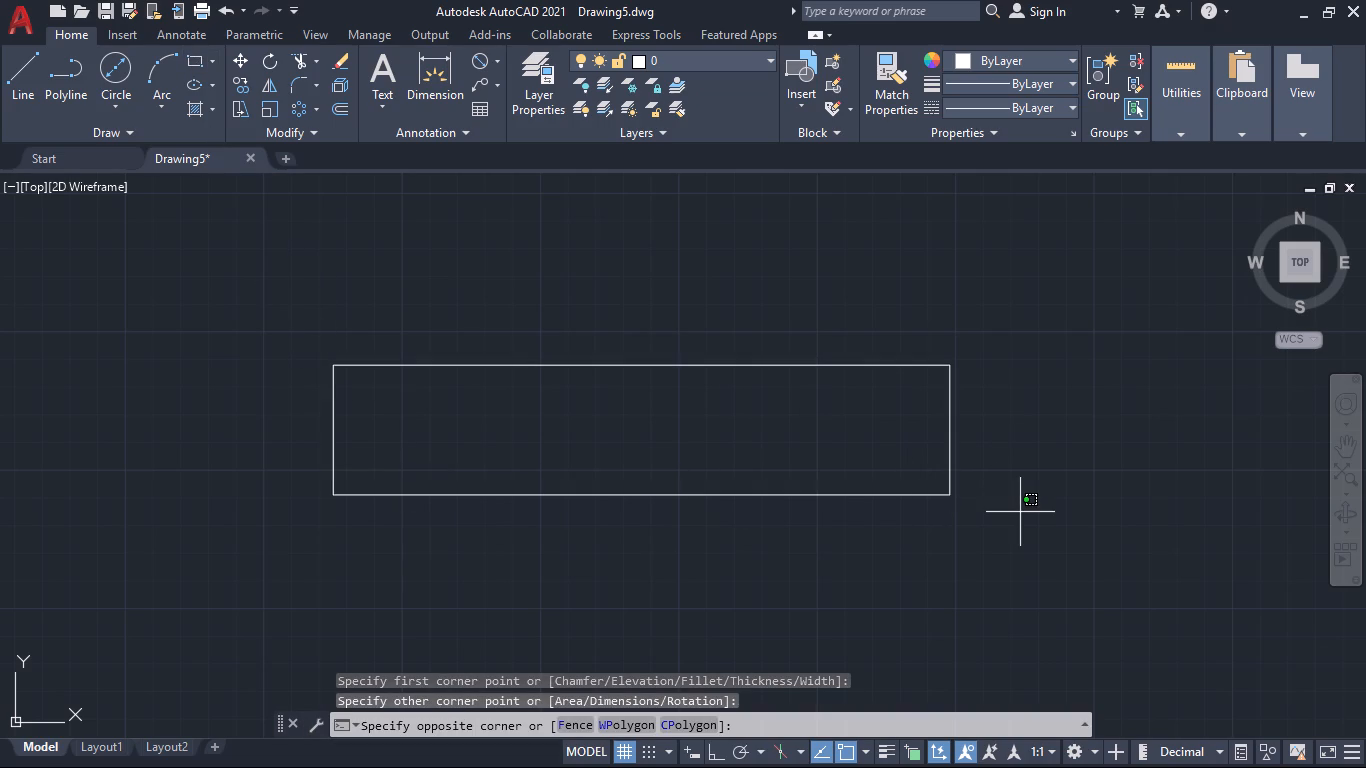
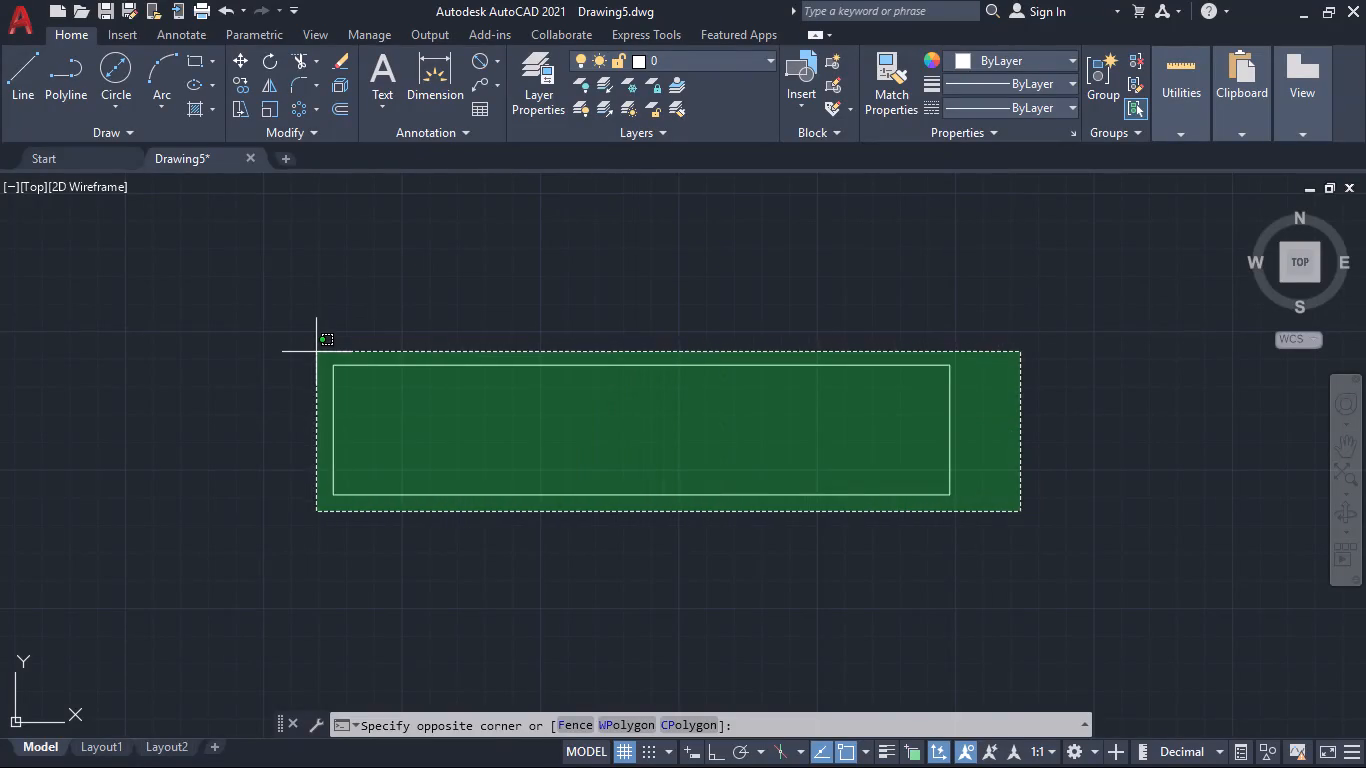
Finish the selection window around the wide rectangle and erase the rectangle from the drawing.
{"action": "left_click", "coordinate": [316, 352]}
{"action": "key", "text": "Delete"}
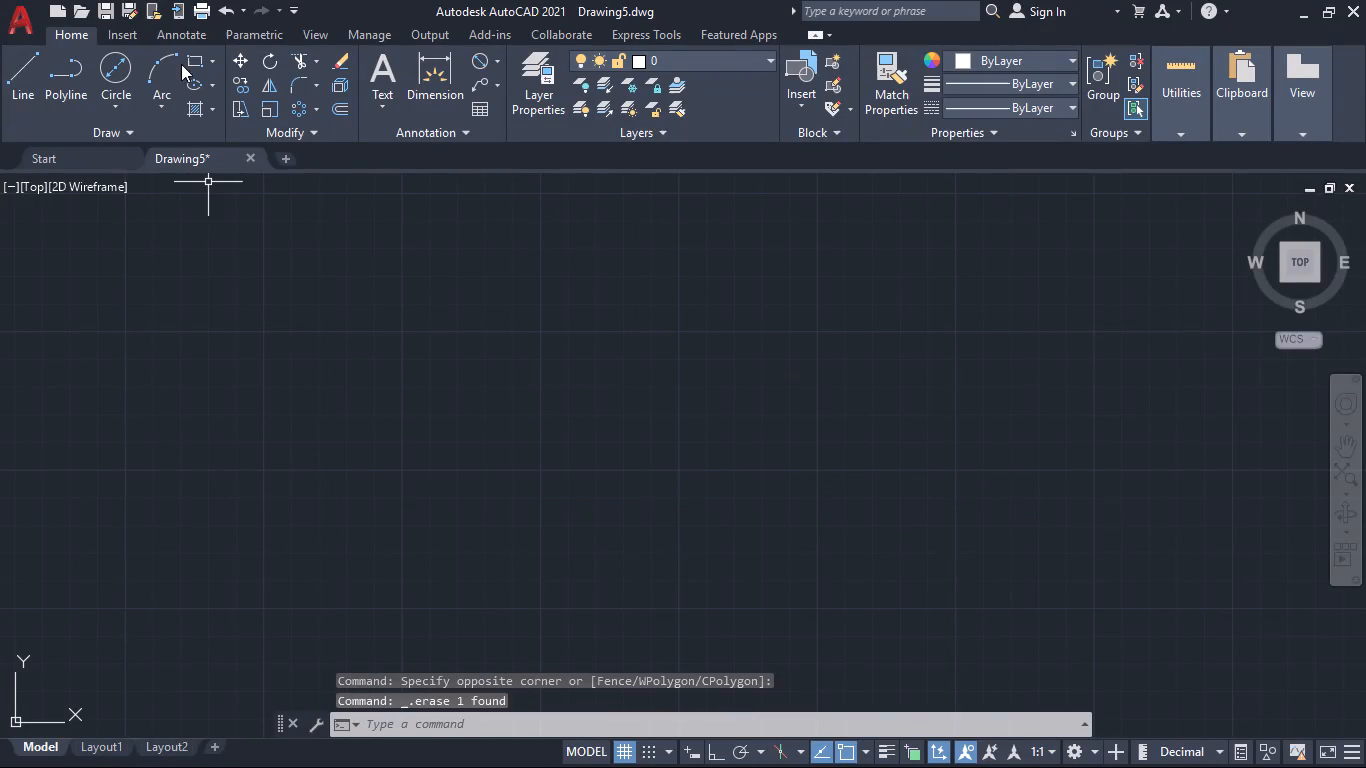
Start a new rectangle with its first corner left of centre in the empty drawing, using the Dimensions option to define its size.
{"action": "left_click", "coordinate": [199, 60]}
{"action": "left_click", "coordinate": [418, 382]}
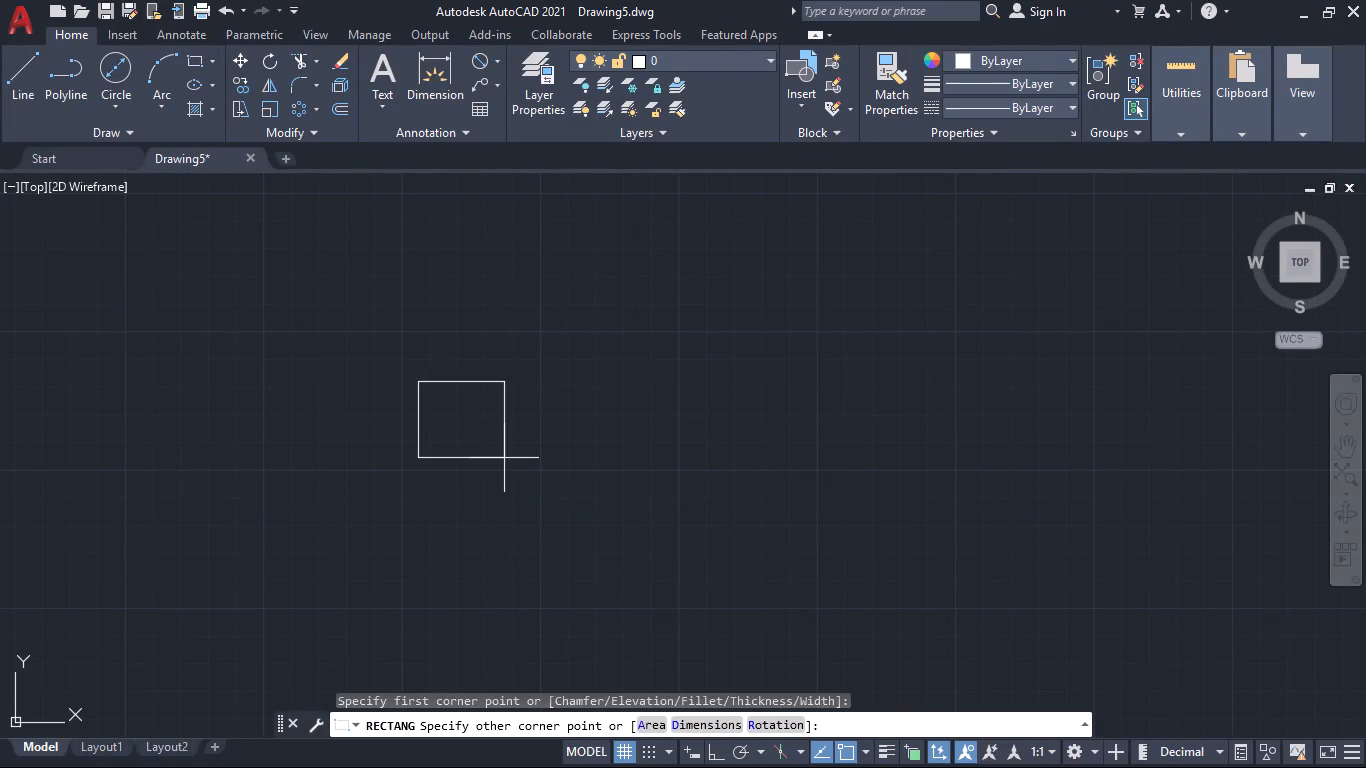
{"action": "key", "text": "d"}
{"action": "key", "text": "Return"}
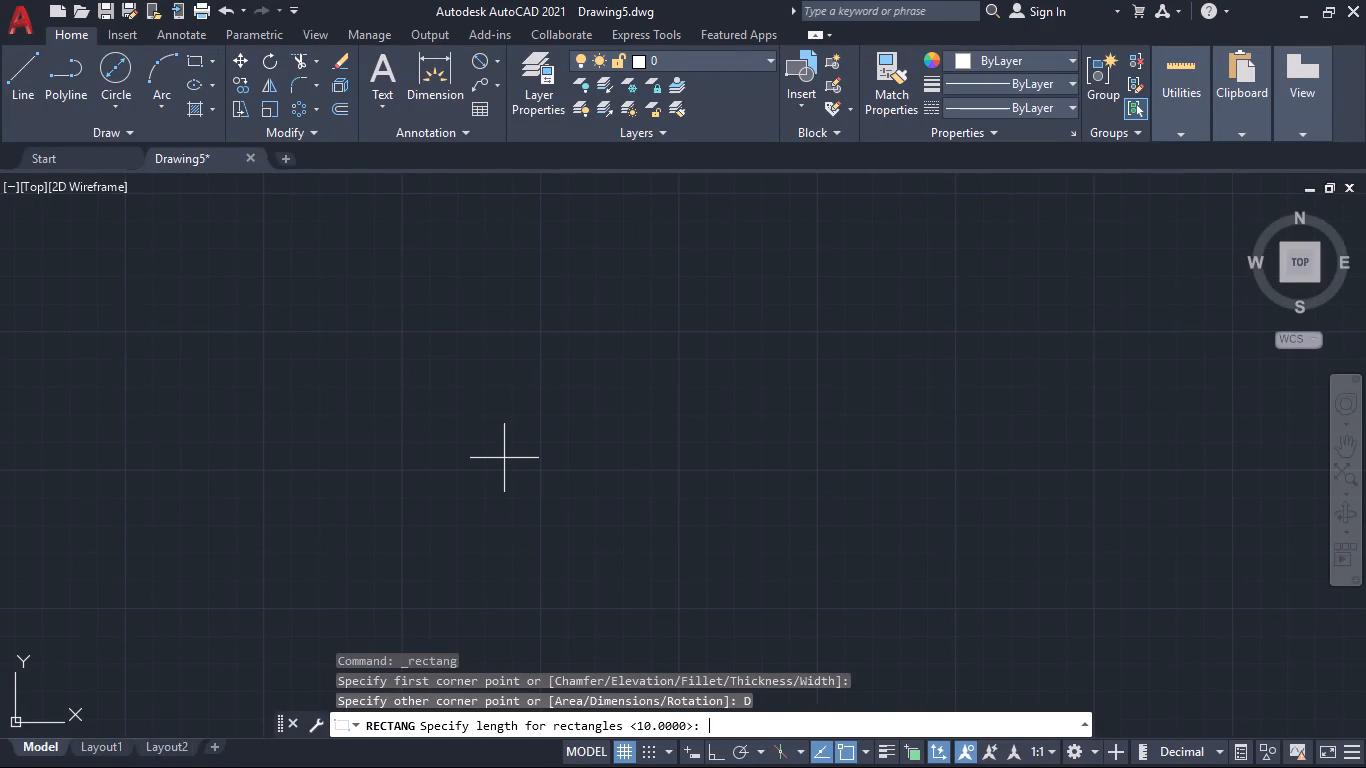
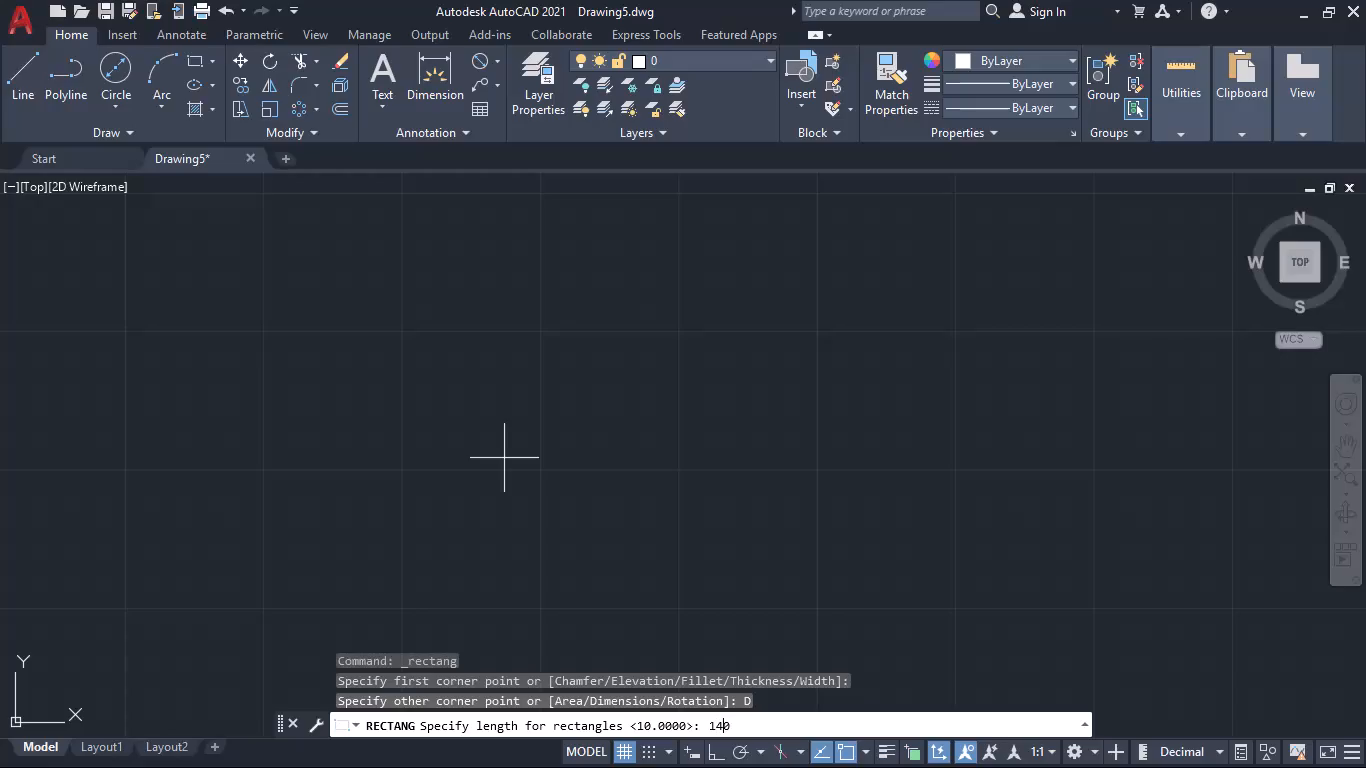
Complete the rectangle with a length of 140 and a width of 25, placing it below and to the right of its first corner.
{"action": "key", "text": "Return"}
{"action": "type", "text": "20"}
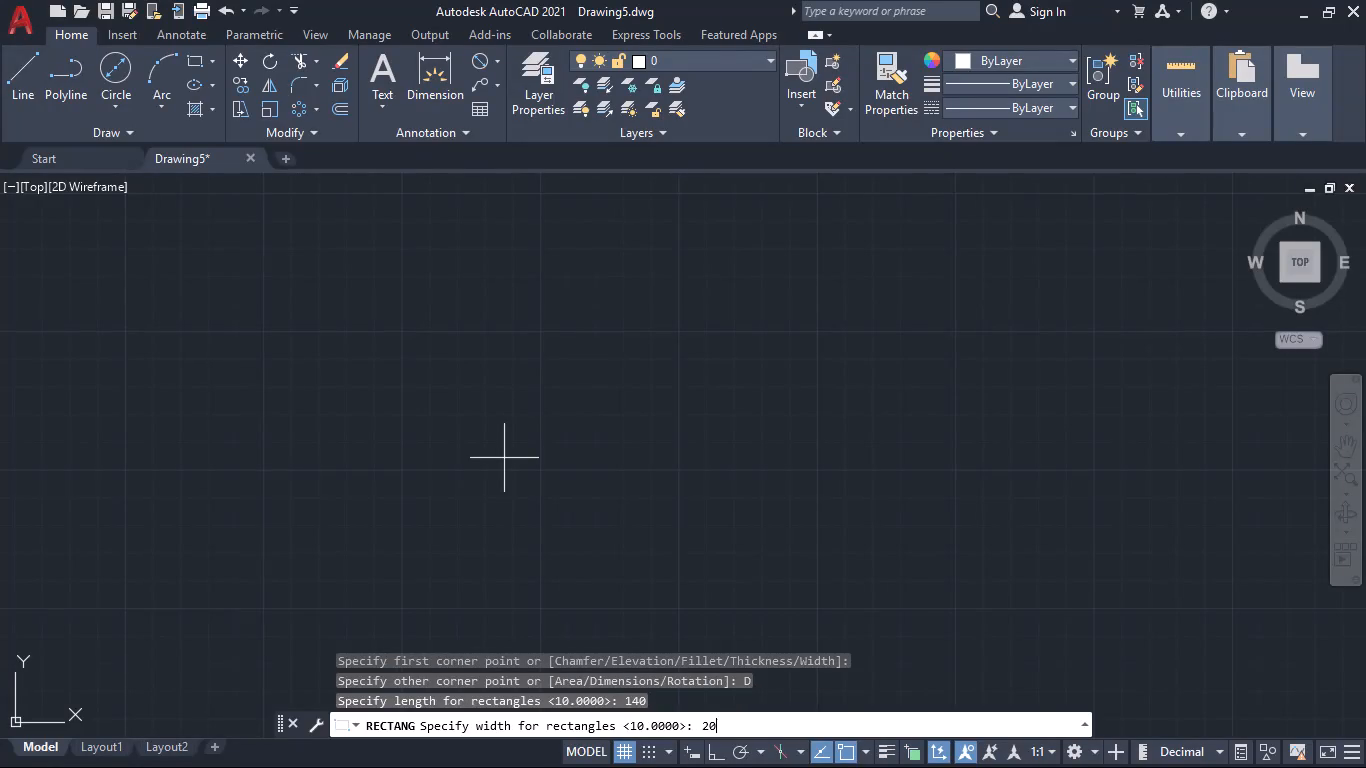
{"action": "key", "text": "BackSpace"}
{"action": "key", "text": "5"}
{"action": "key", "text": "Return"}
{"action": "left_click", "coordinate": [554, 479]}
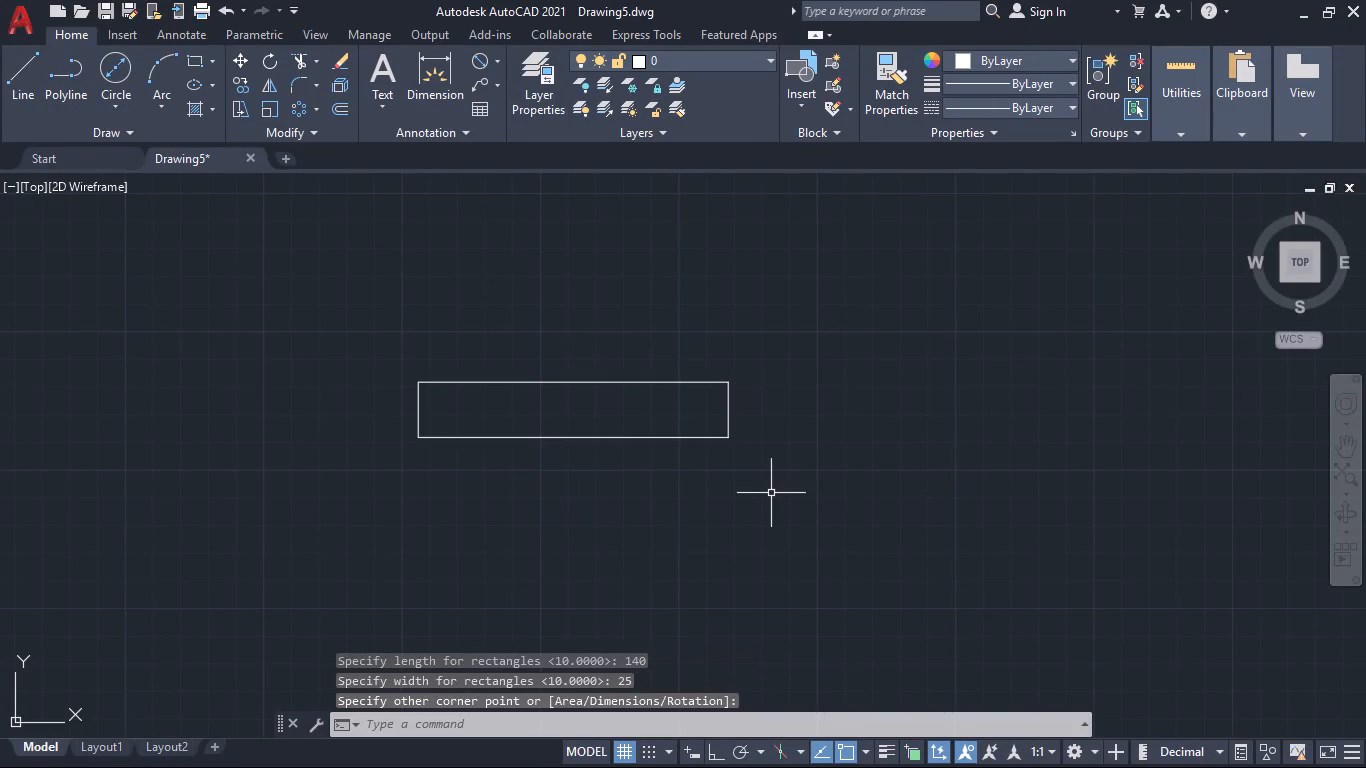
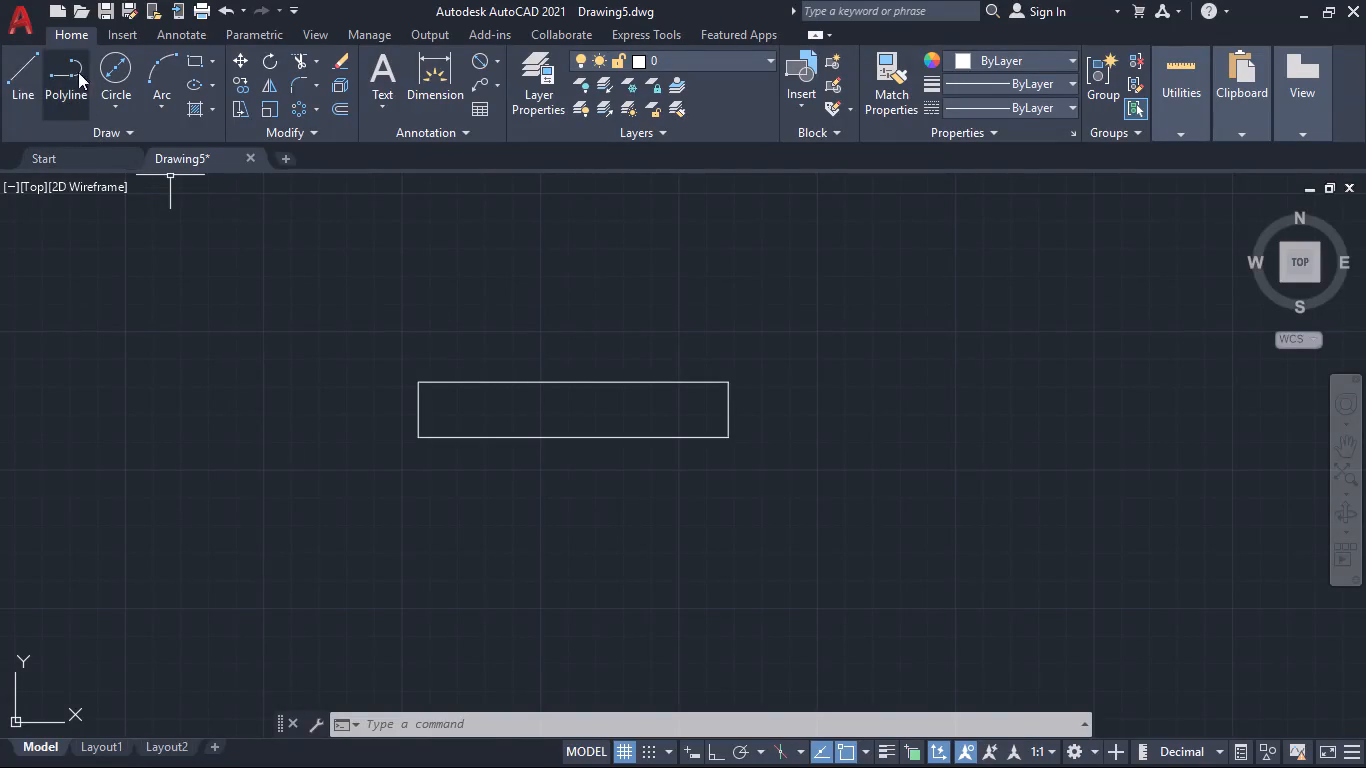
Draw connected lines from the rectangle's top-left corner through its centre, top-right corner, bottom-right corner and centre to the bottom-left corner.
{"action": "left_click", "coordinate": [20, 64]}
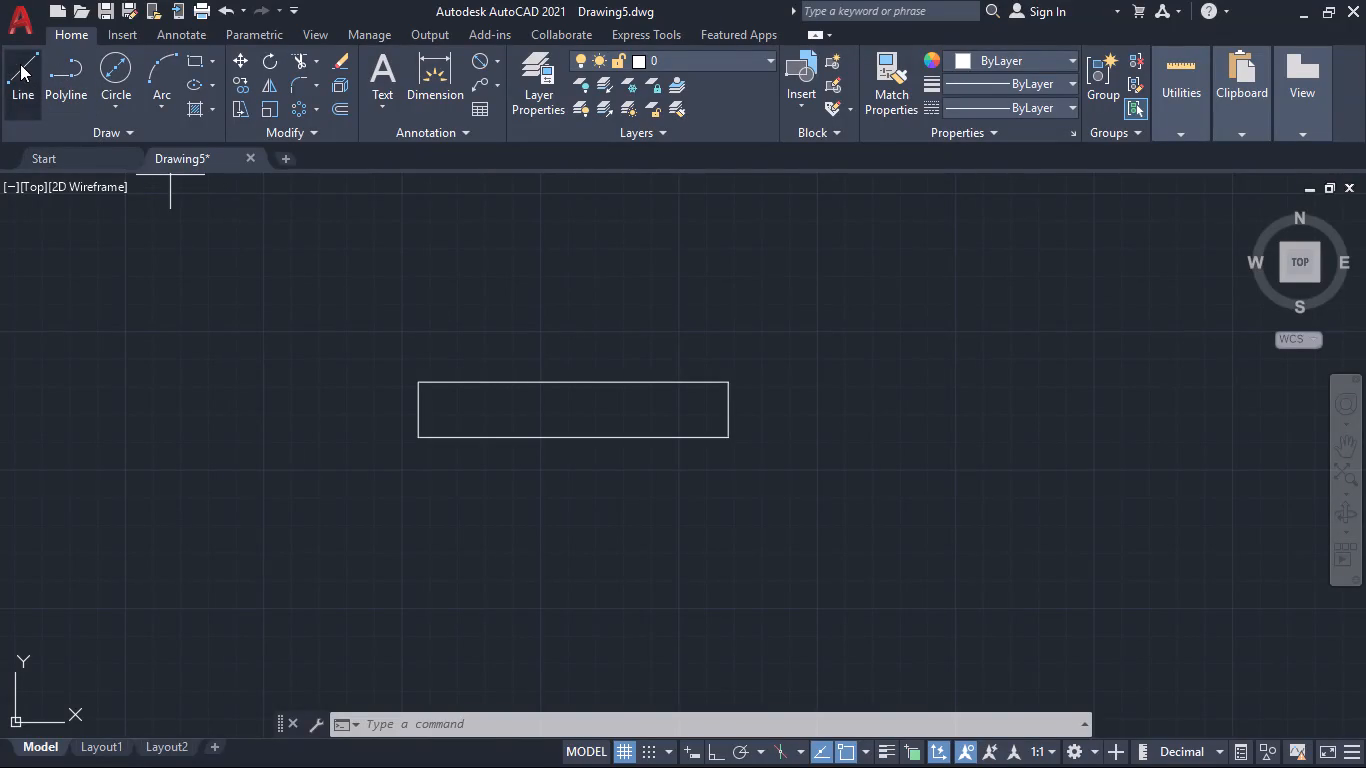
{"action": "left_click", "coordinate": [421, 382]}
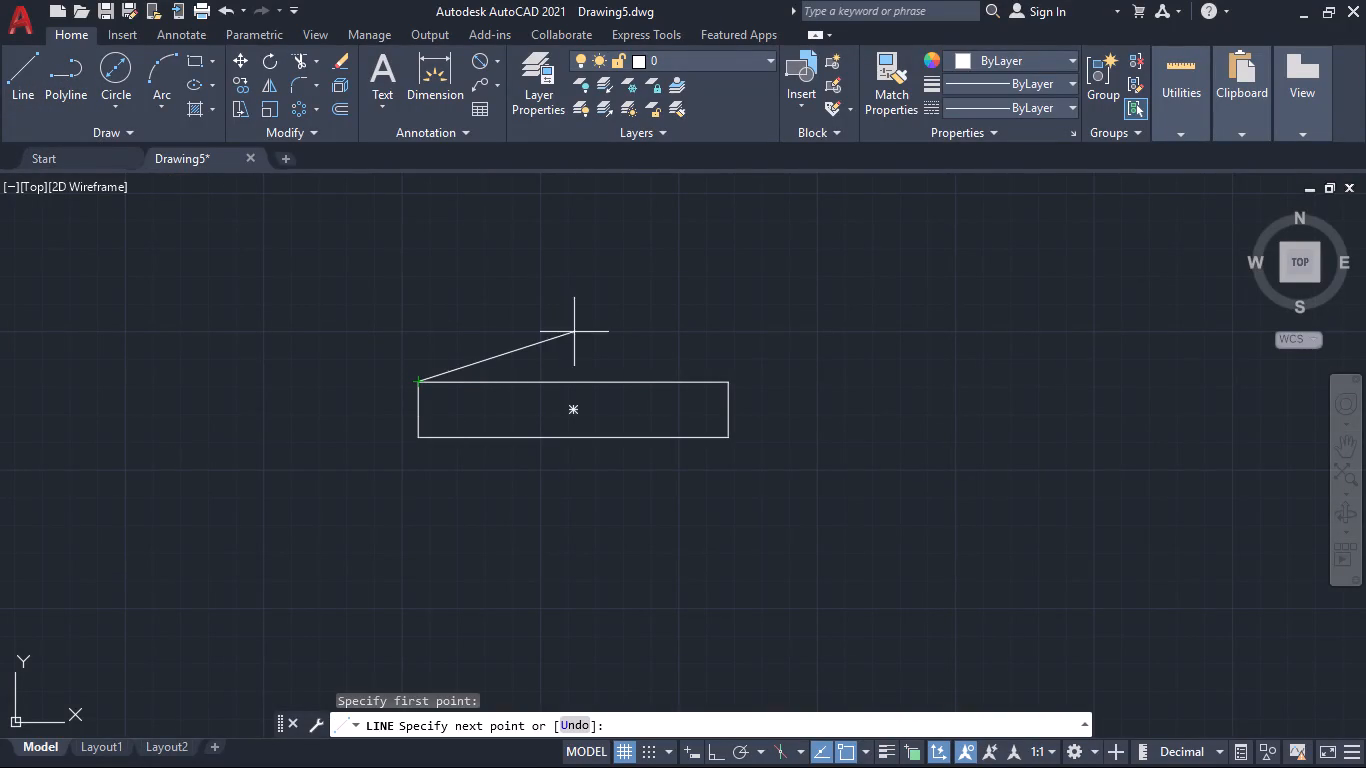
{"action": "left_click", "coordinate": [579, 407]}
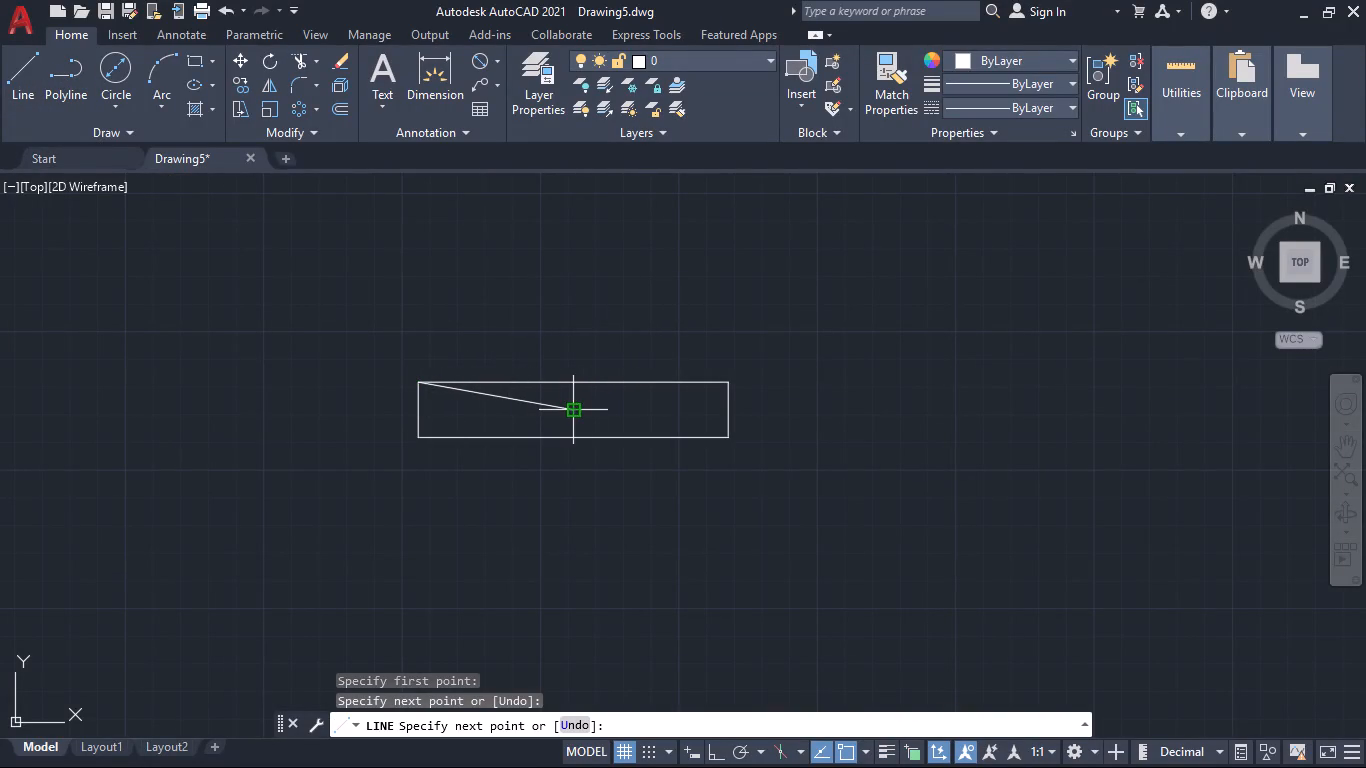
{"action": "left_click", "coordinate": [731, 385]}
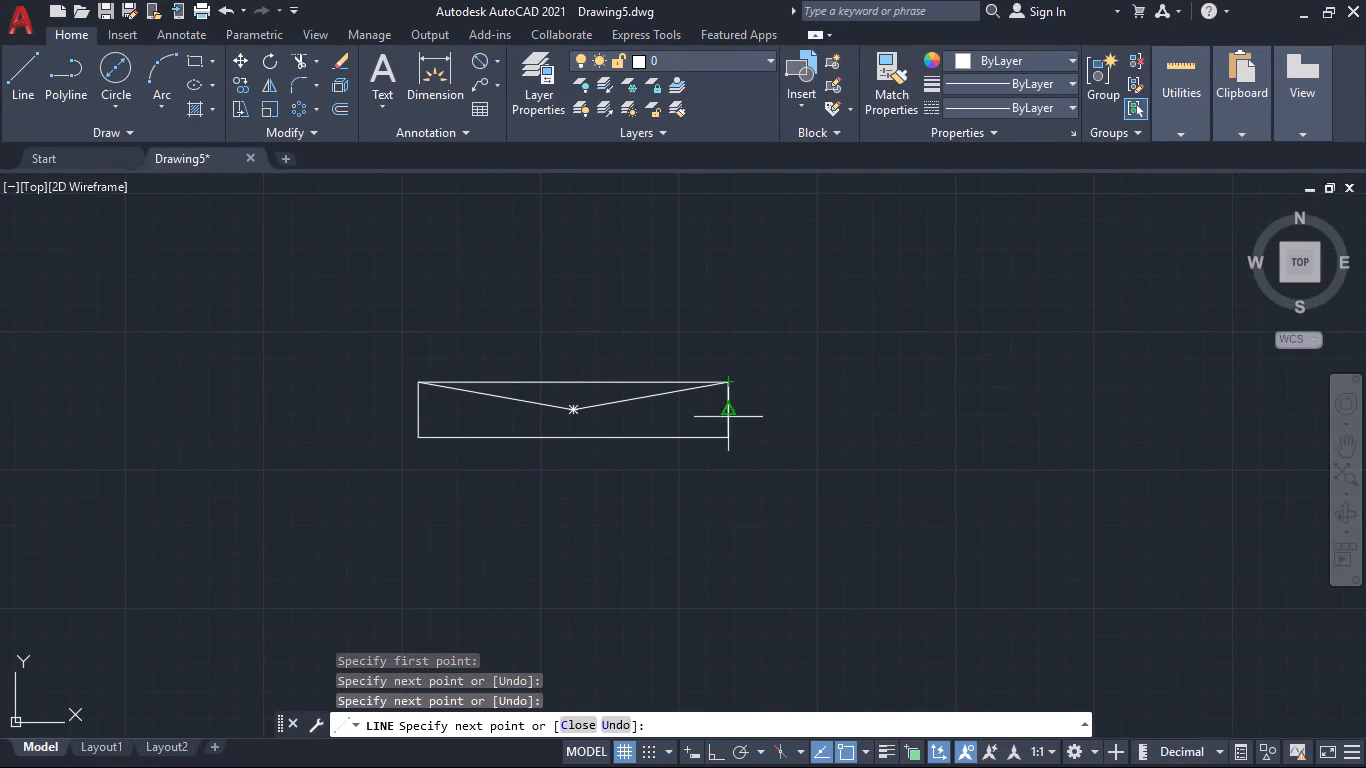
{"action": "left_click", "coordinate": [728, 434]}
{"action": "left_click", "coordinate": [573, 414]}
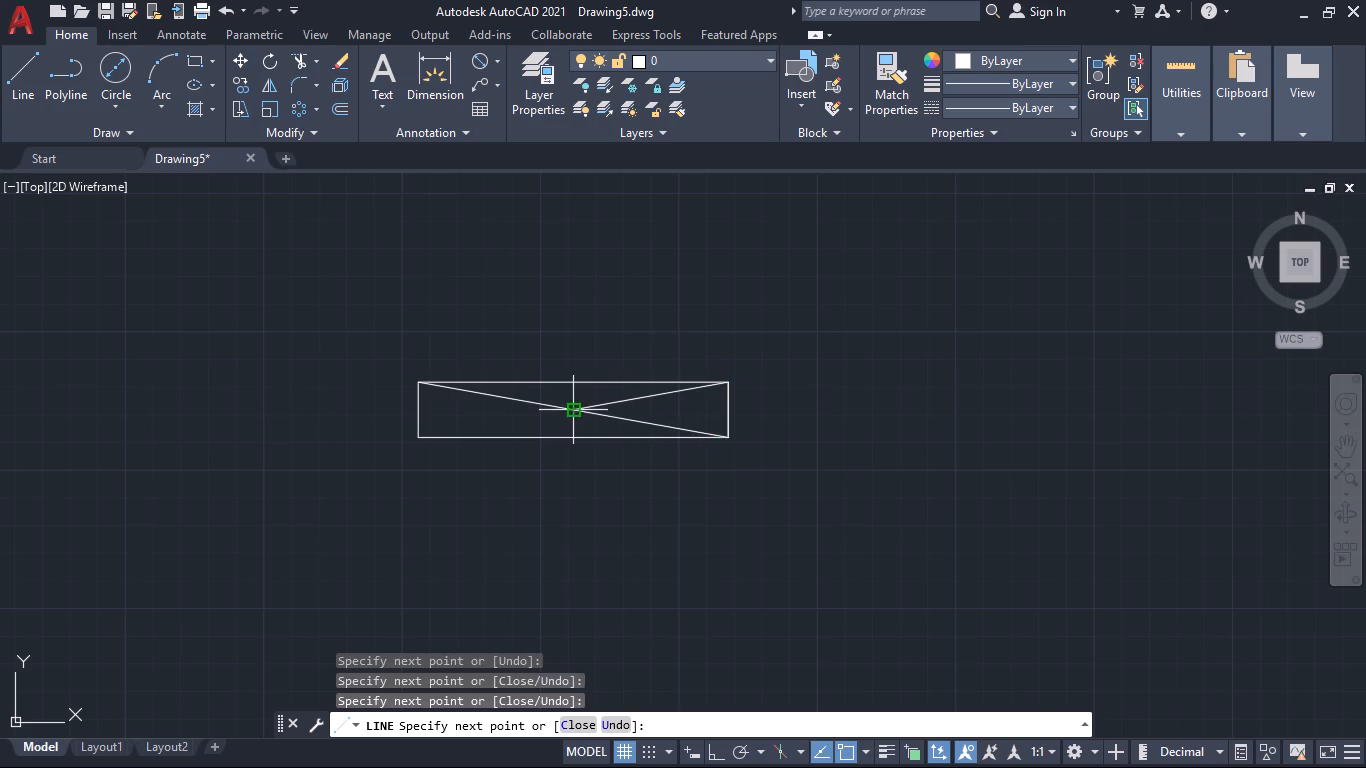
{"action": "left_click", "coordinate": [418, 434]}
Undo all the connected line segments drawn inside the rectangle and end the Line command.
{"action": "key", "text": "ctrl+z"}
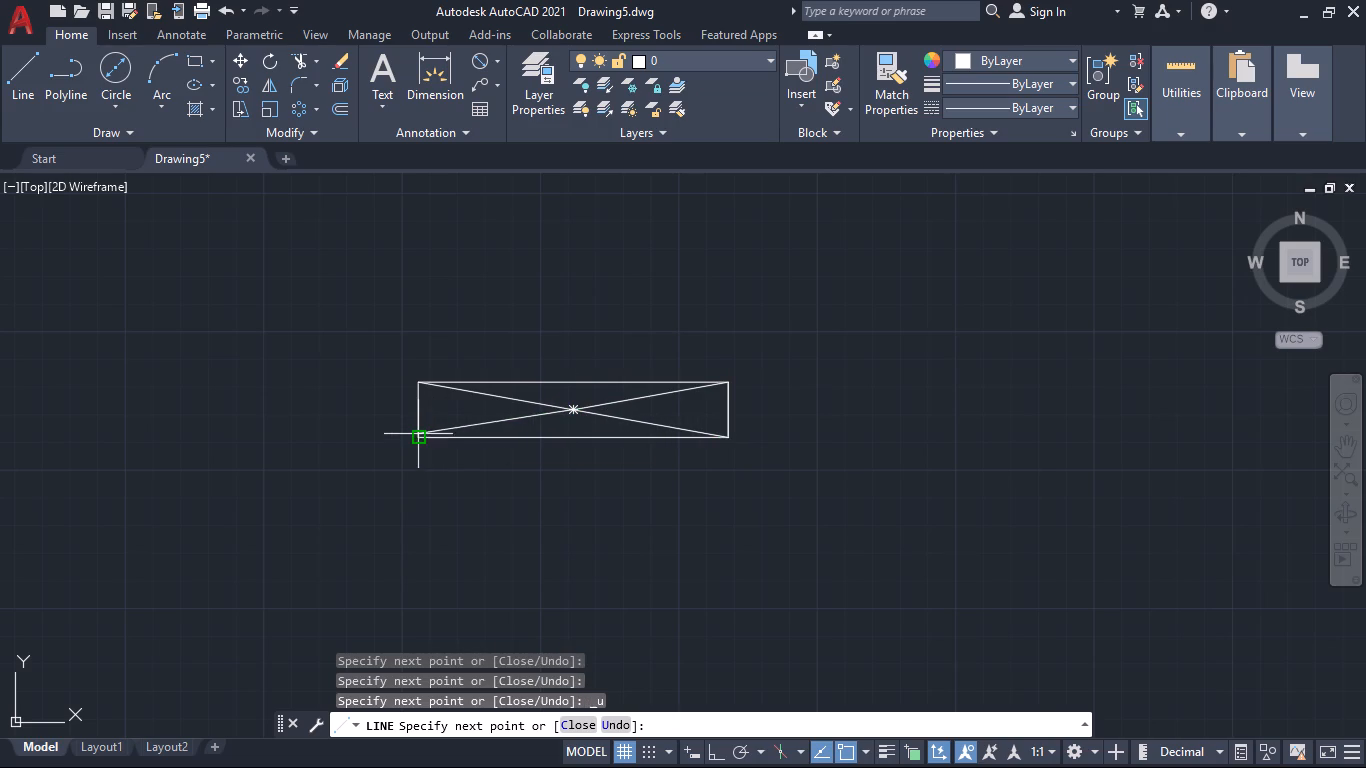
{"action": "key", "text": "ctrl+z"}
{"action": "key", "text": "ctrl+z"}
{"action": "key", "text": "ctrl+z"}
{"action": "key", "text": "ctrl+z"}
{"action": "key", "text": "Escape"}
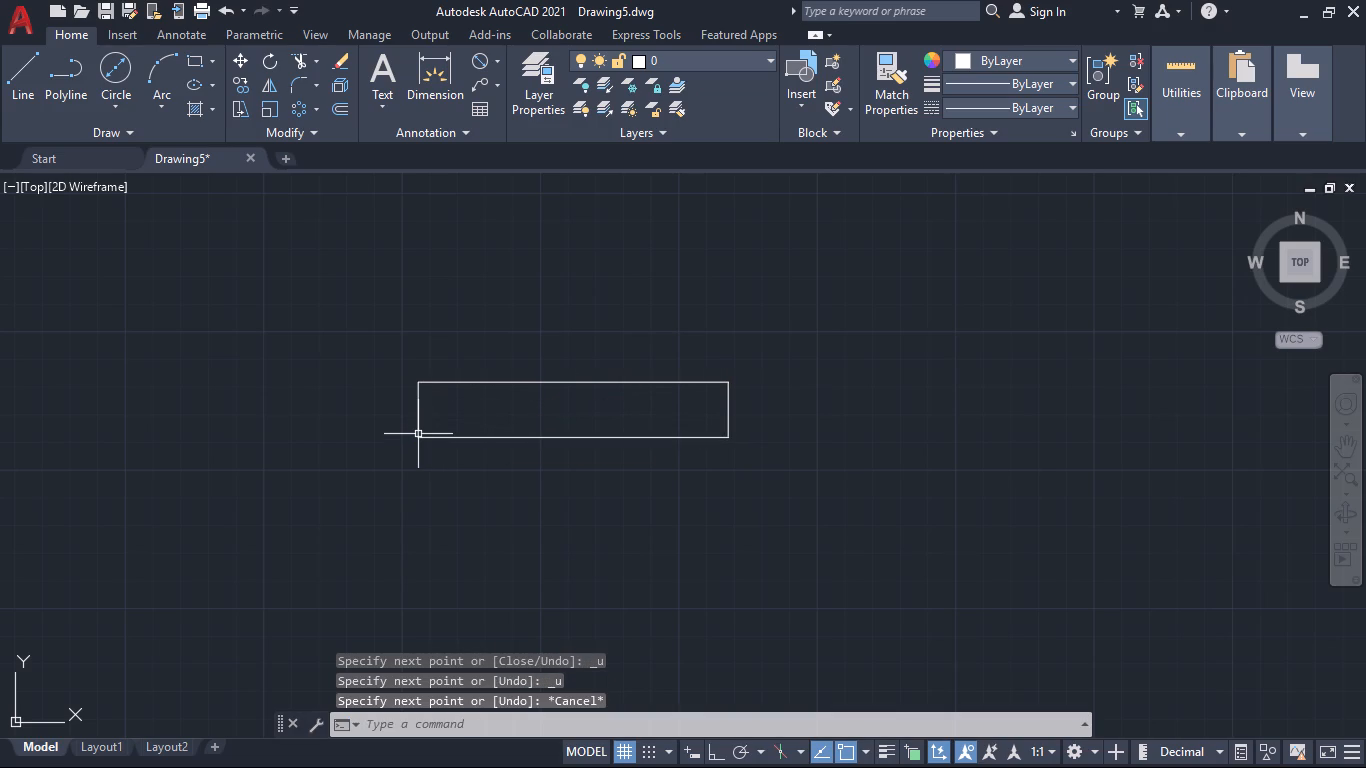
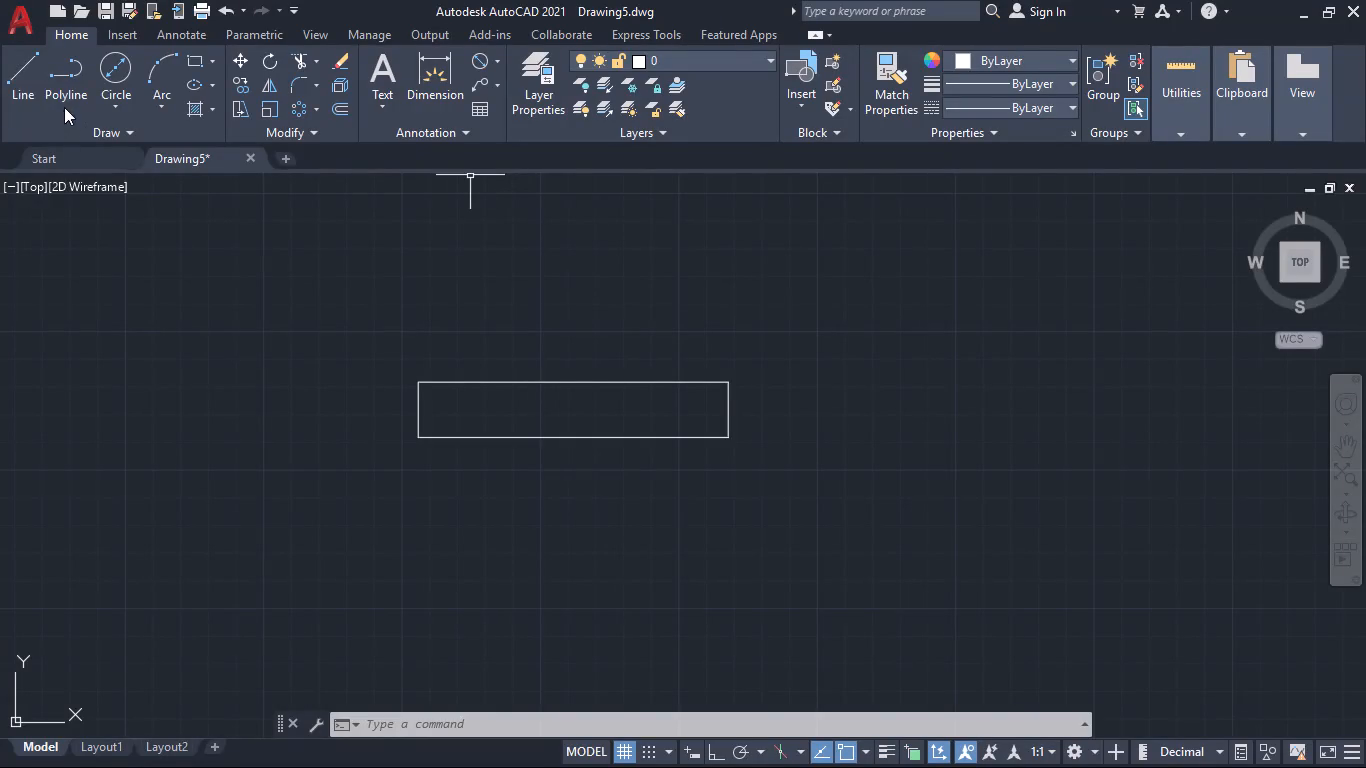
Draw a circle of diameter 50 centred on the midpoint of the rectangle's bottom edge.
{"action": "left_click", "coordinate": [22, 81]}
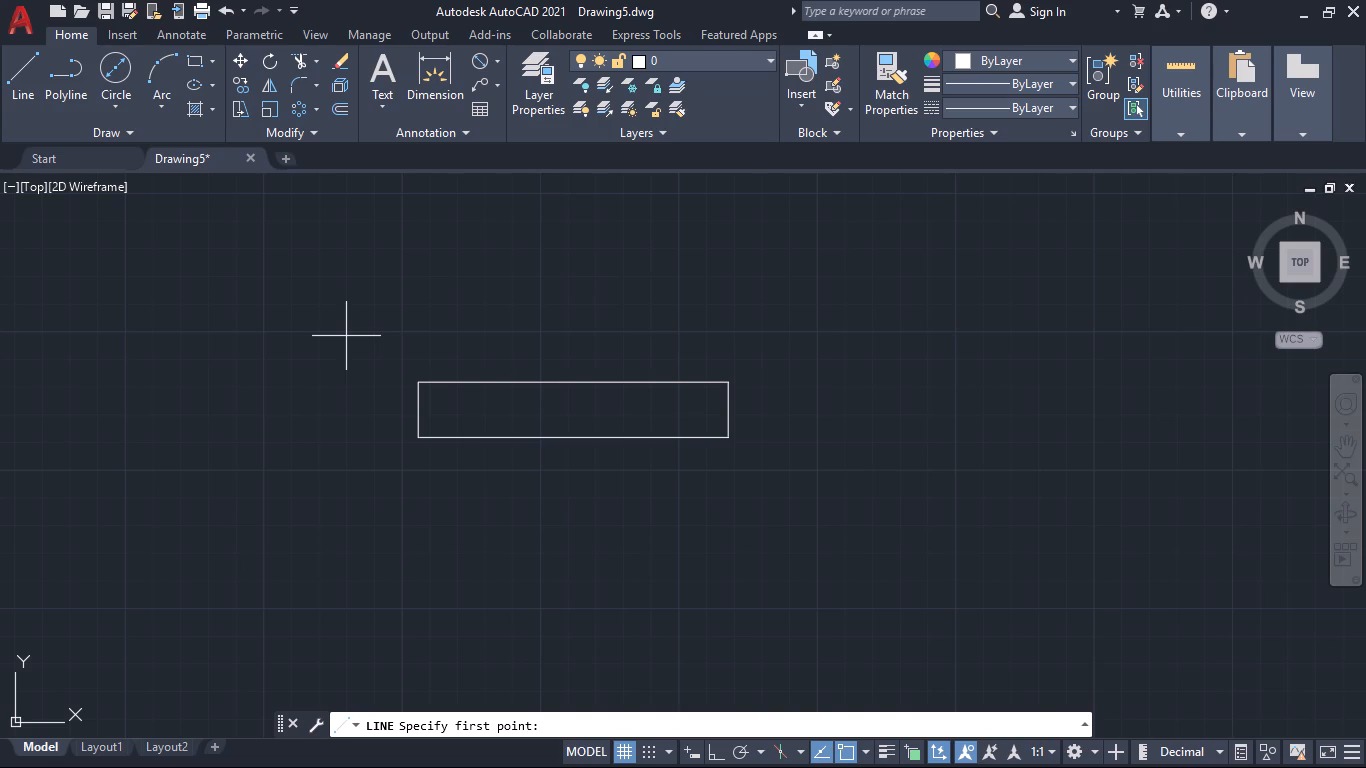
{"action": "left_click", "coordinate": [113, 74]}
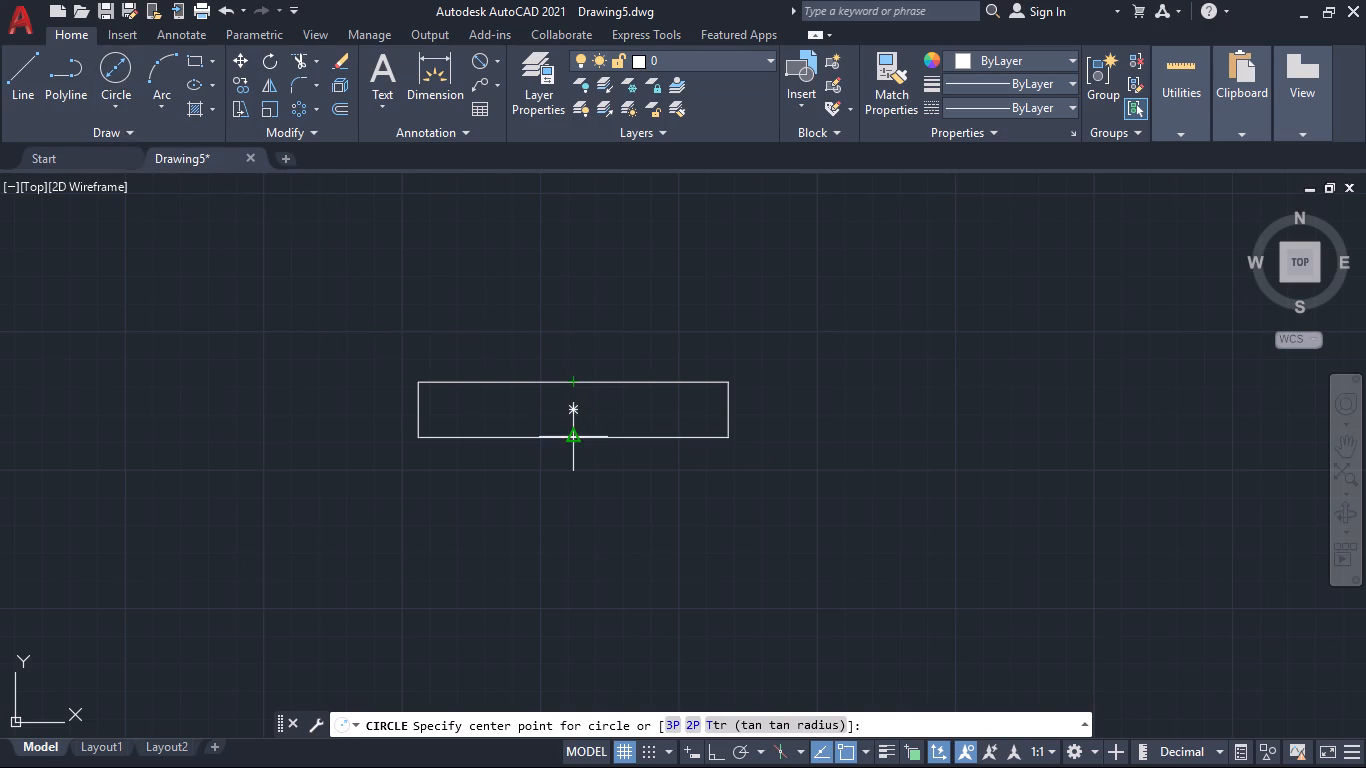
{"action": "left_click", "coordinate": [574, 443]}
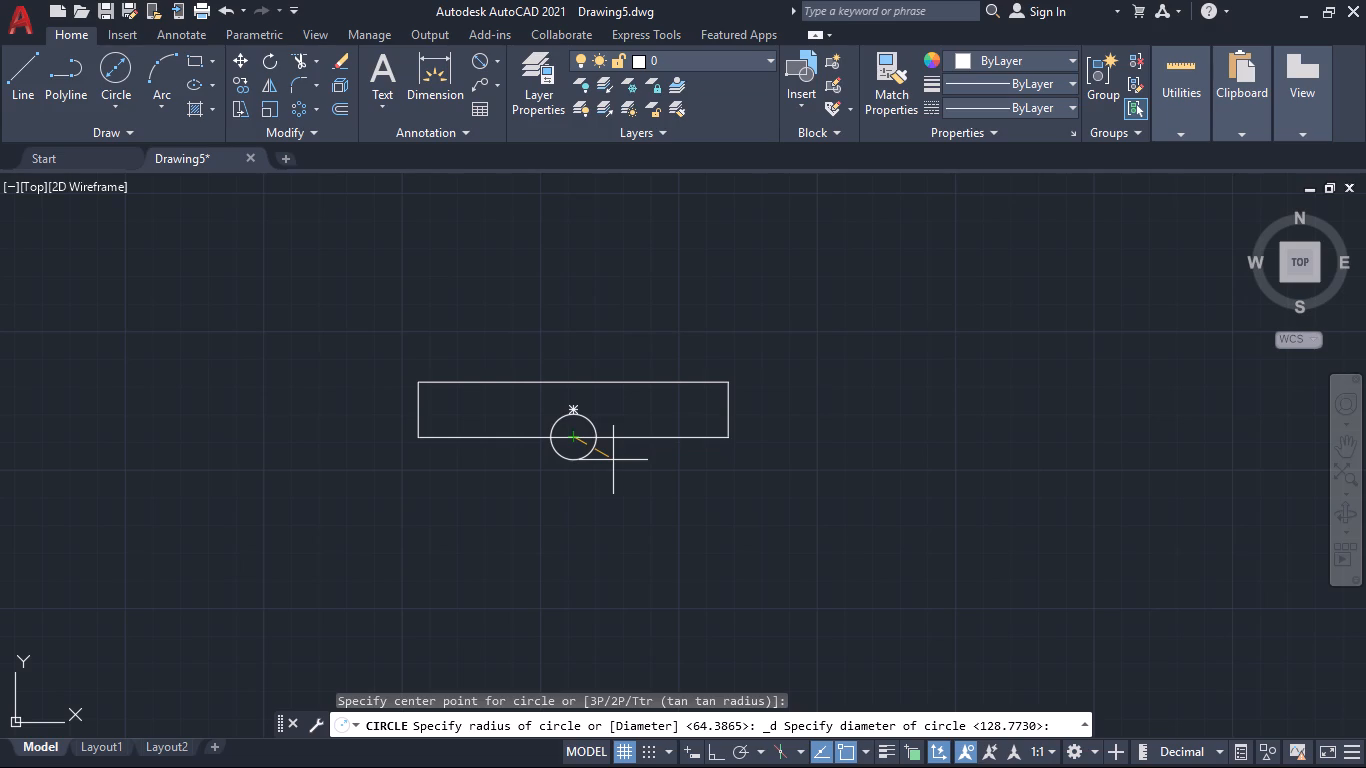
{"action": "type", "text": "50"}
{"action": "key", "text": "Return"}
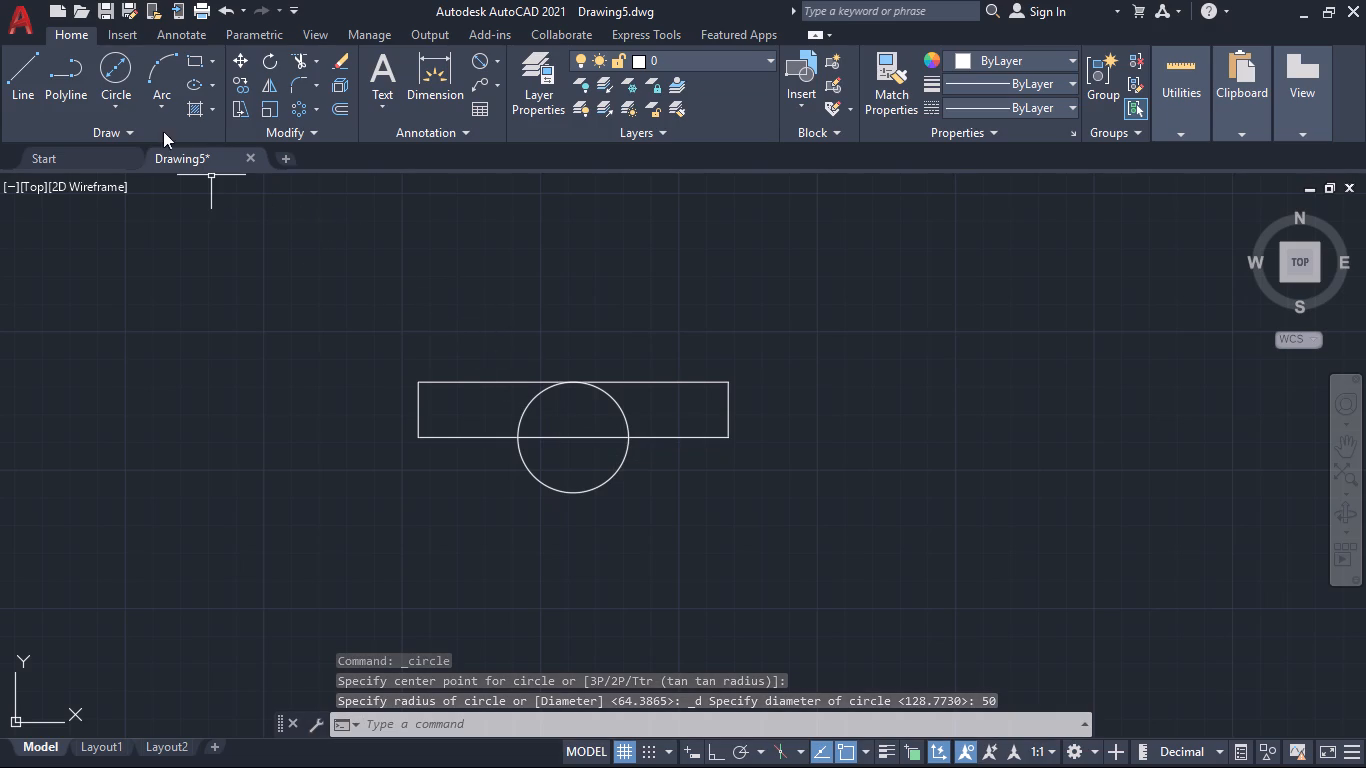
Draw a concentric circle of diameter 80 around the same centre on the rectangle's bottom edge.
{"action": "left_click", "coordinate": [109, 74]}
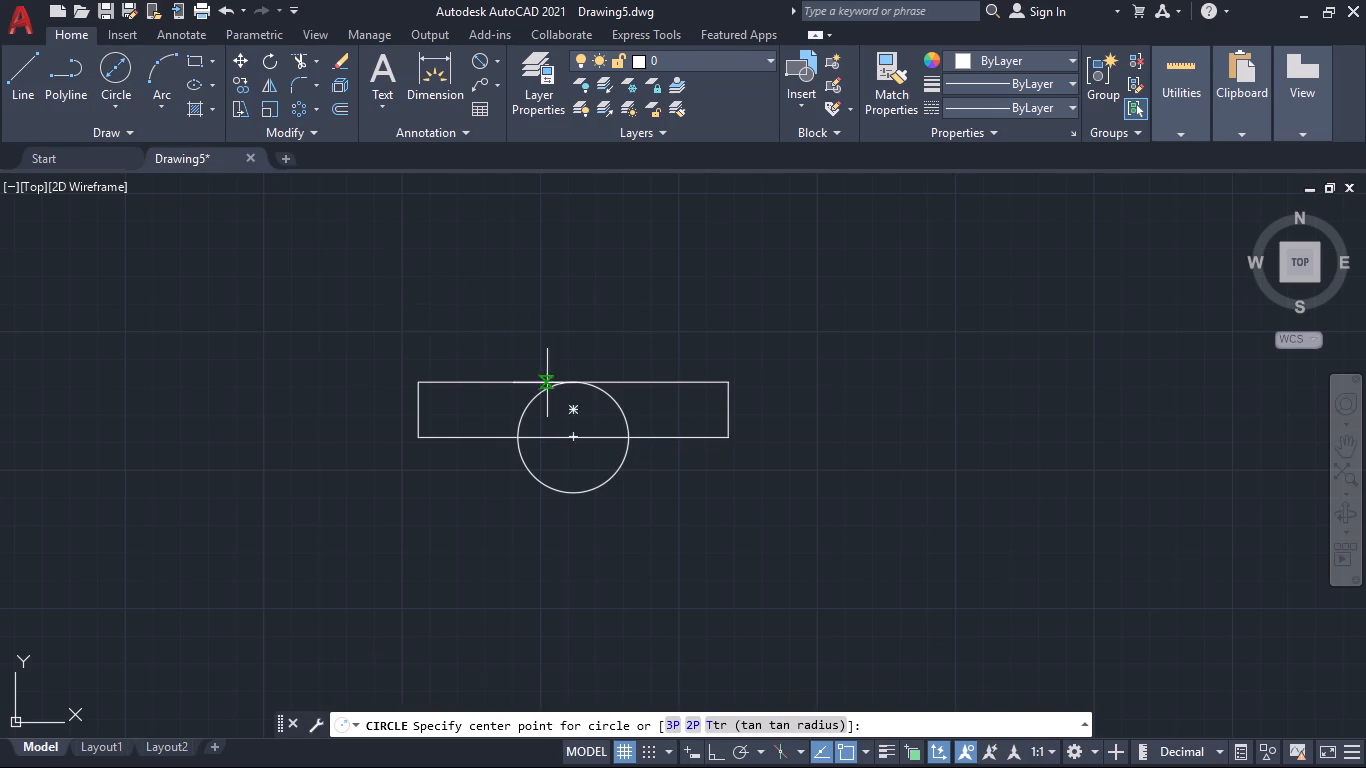
{"action": "left_click", "coordinate": [574, 437]}
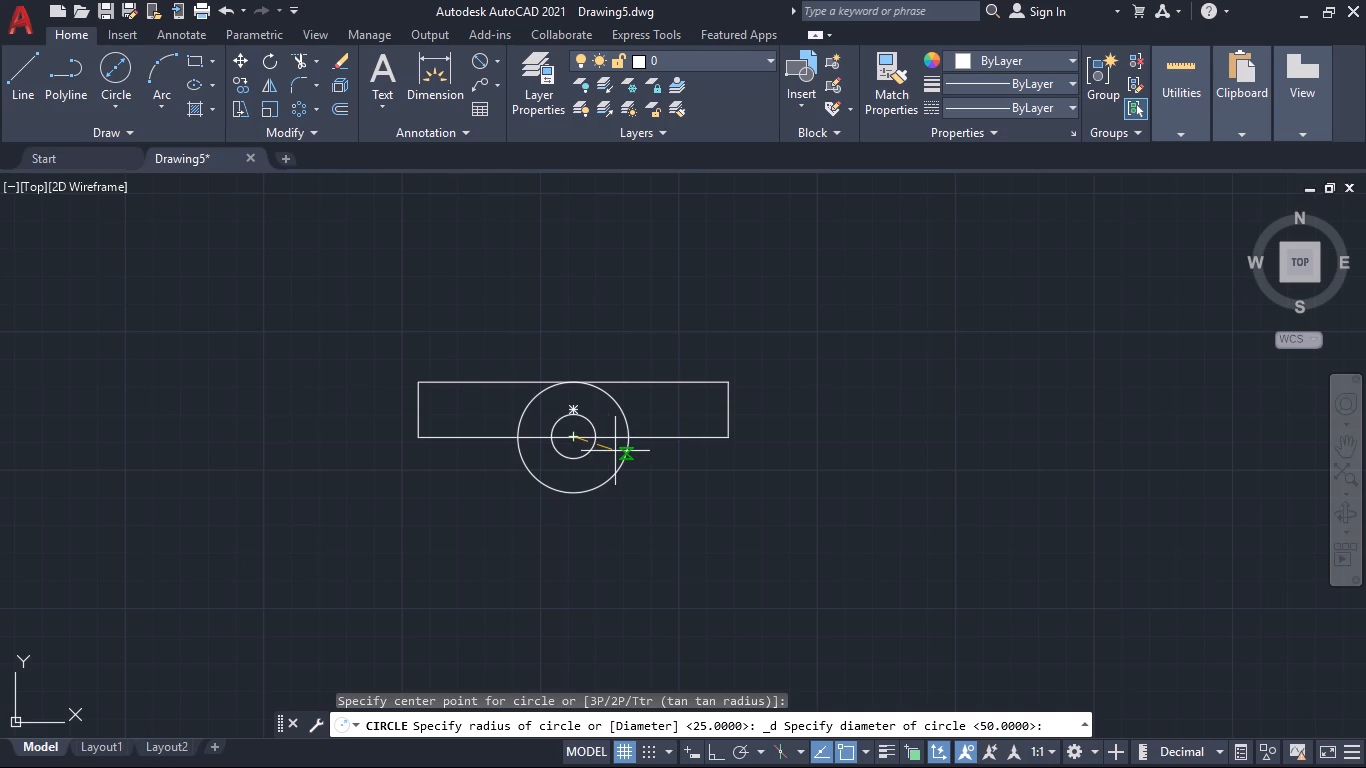
{"action": "type", "text": "80"}
{"action": "key", "text": "Return"}
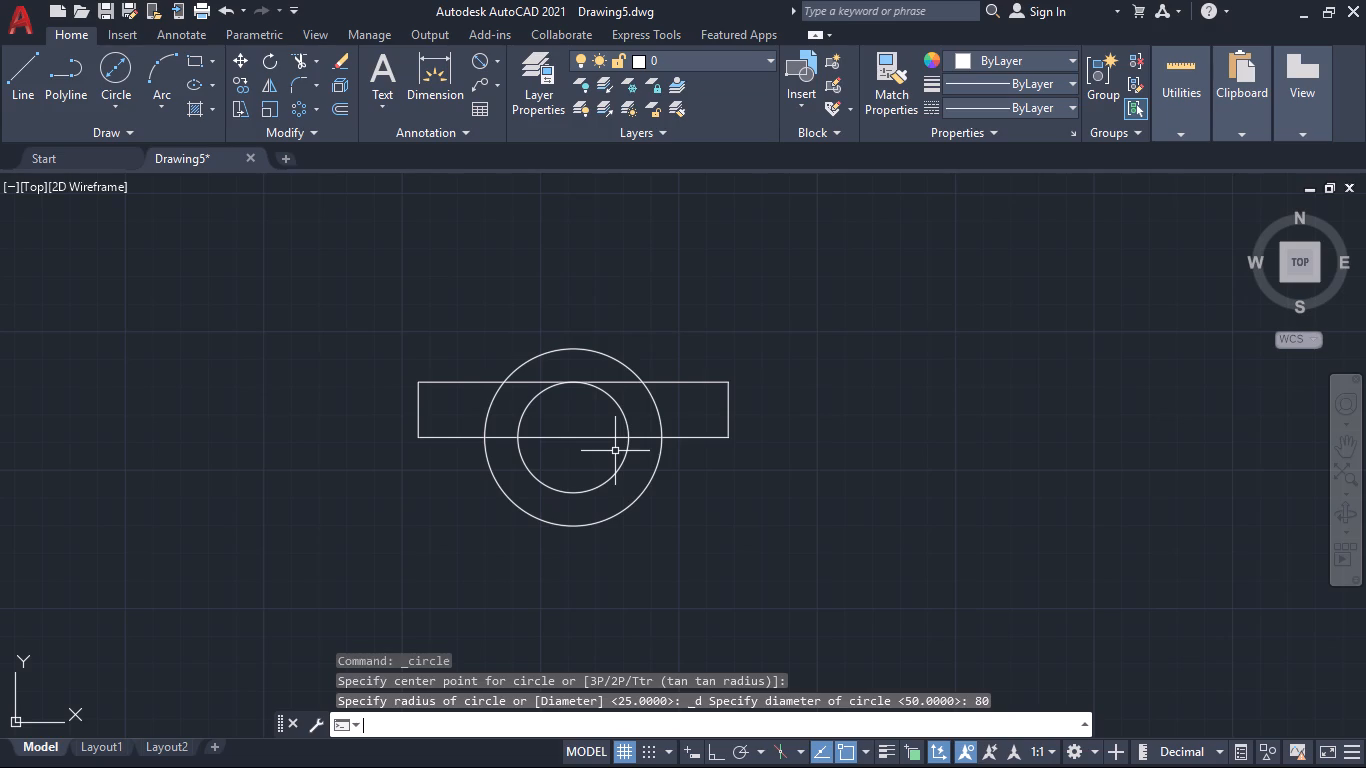
With Ortho on, draw a line from the circles' centre 60 to the left, continuing vertically upward about 75.
{"action": "left_click", "coordinate": [22, 61]}
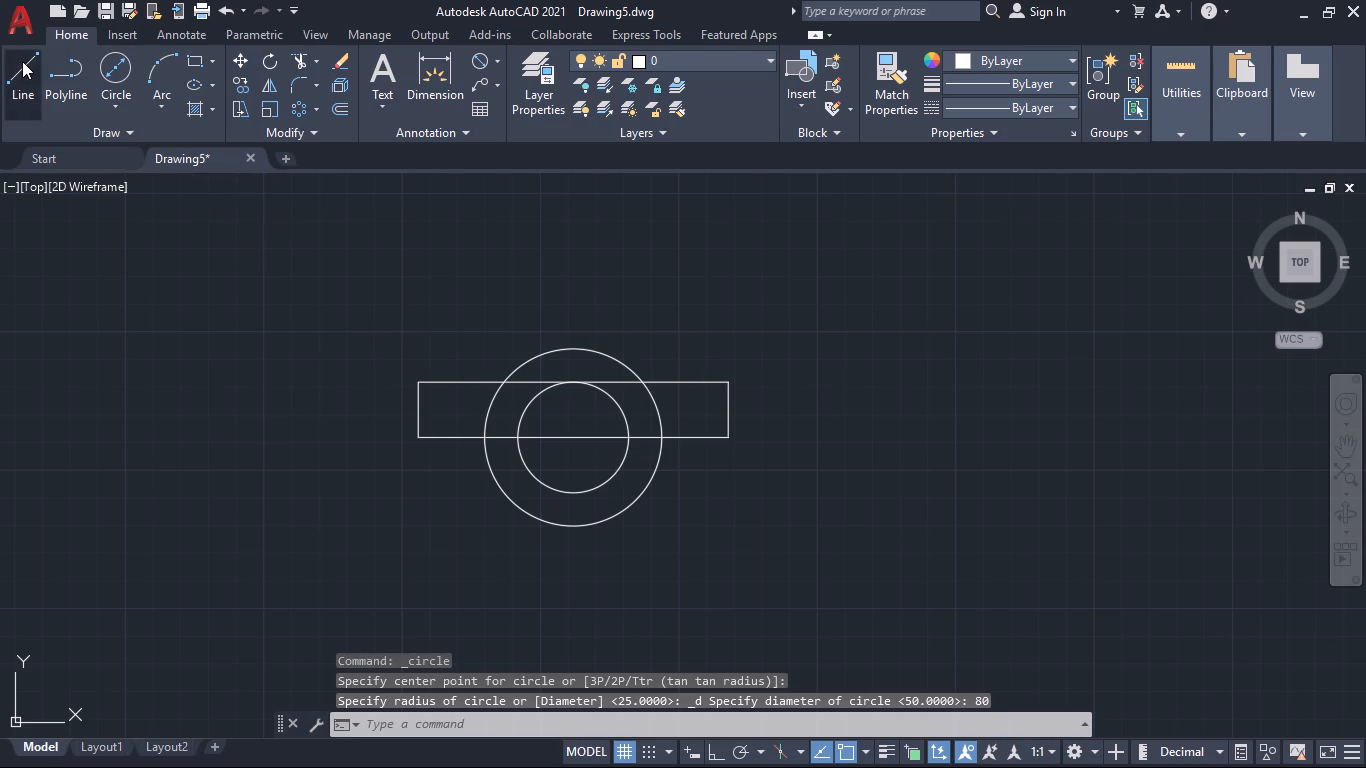
{"action": "left_click", "coordinate": [579, 436]}
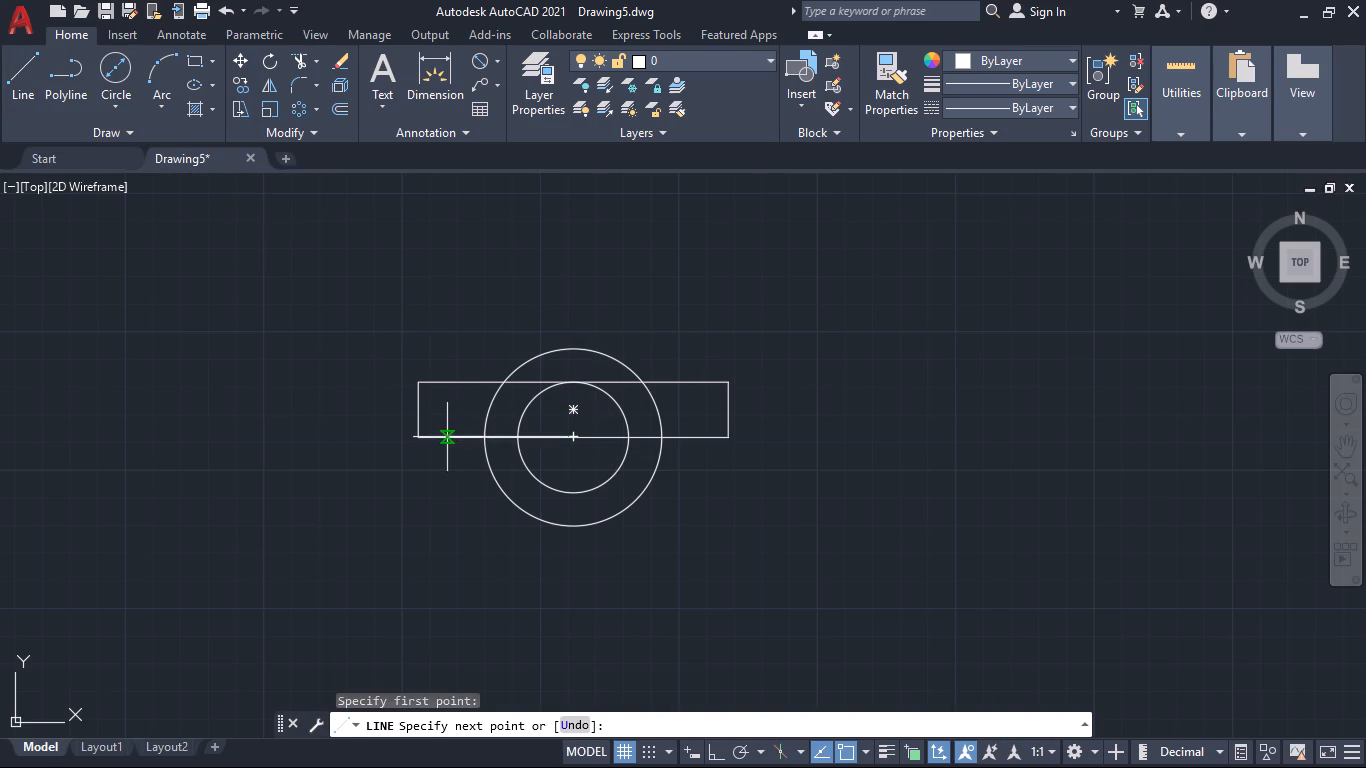
{"action": "left_click", "coordinate": [718, 753]}
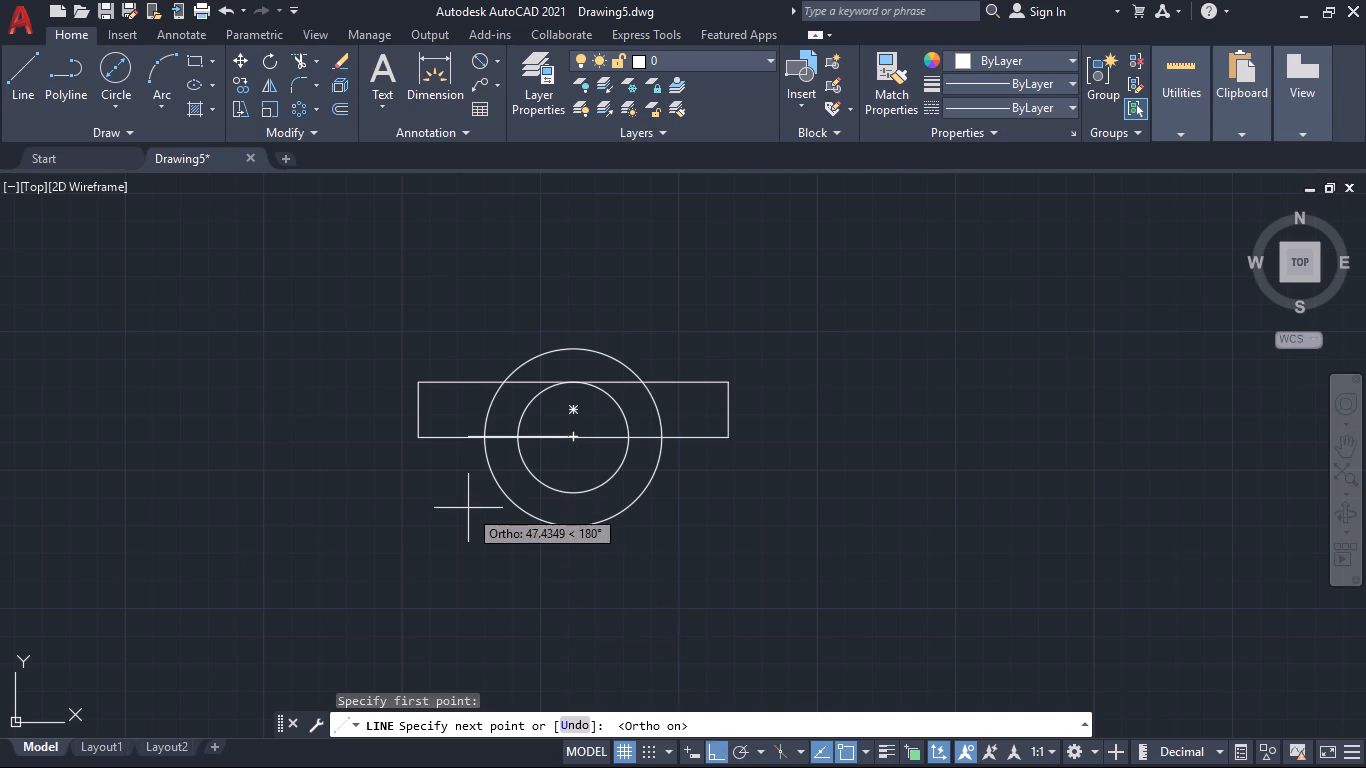
{"action": "type", "text": "60"}
{"action": "key", "text": "Return"}
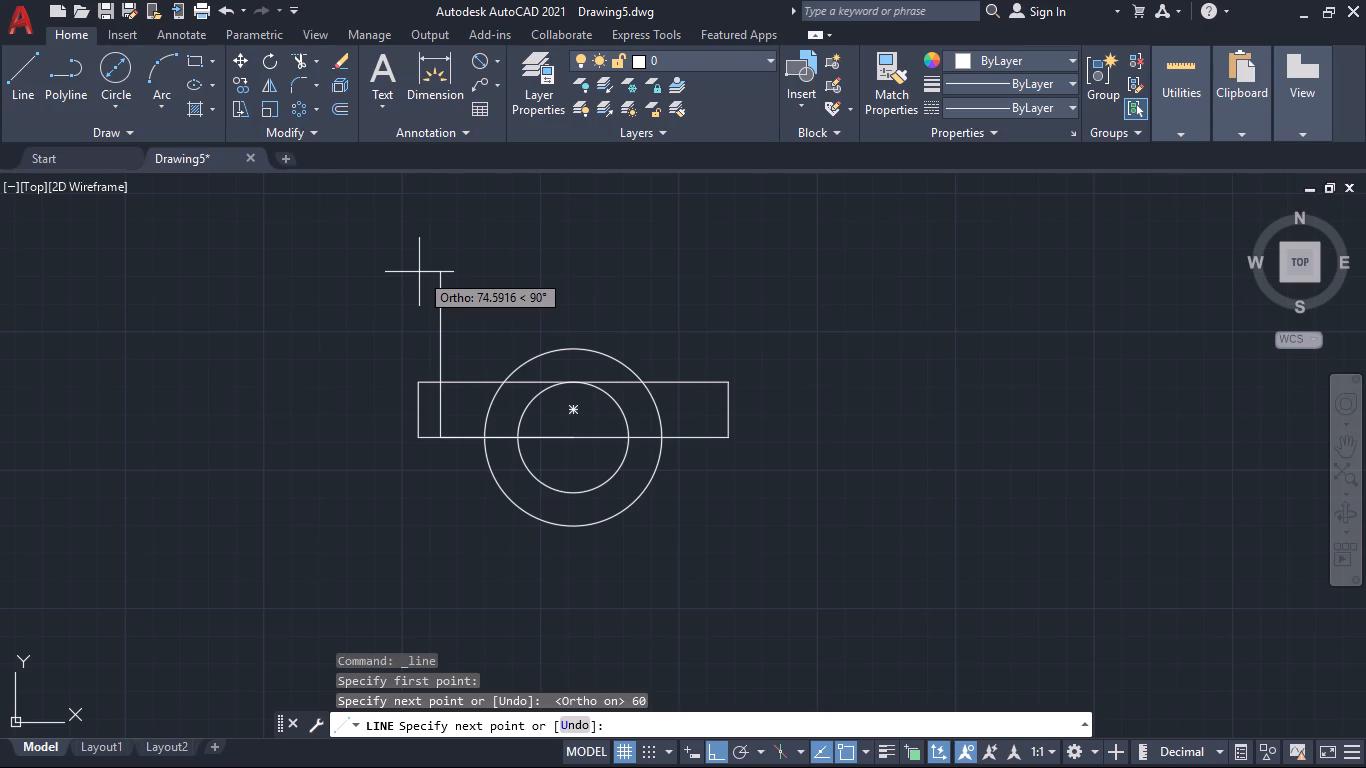
{"action": "left_click", "coordinate": [419, 272]}
{"action": "key", "text": "space"}
{"action": "key", "text": "space"}
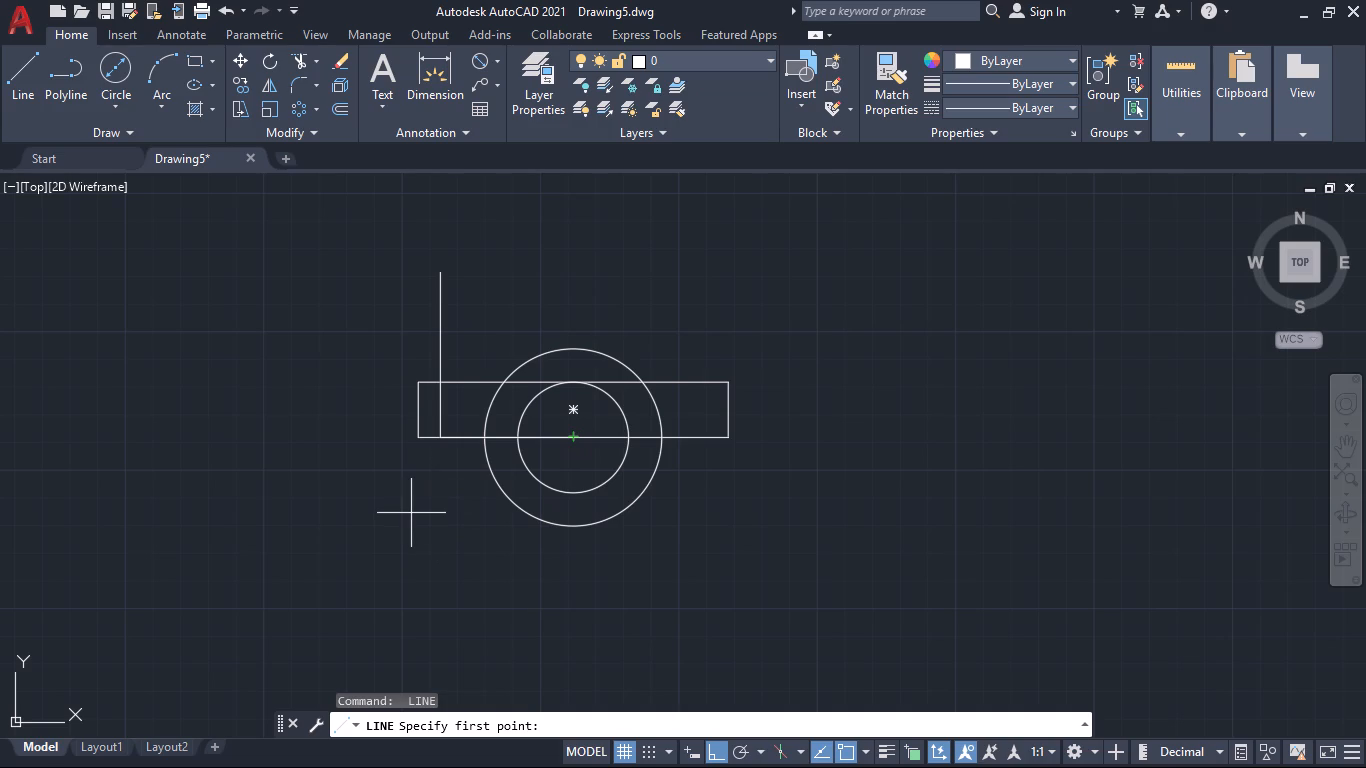
{"action": "key", "text": "grave"}
{"action": "key", "text": "Escape"}
Offset the vertical line by 5 to both its right and left sides.
{"action": "key", "text": "o"}
{"action": "key", "text": "Return"}
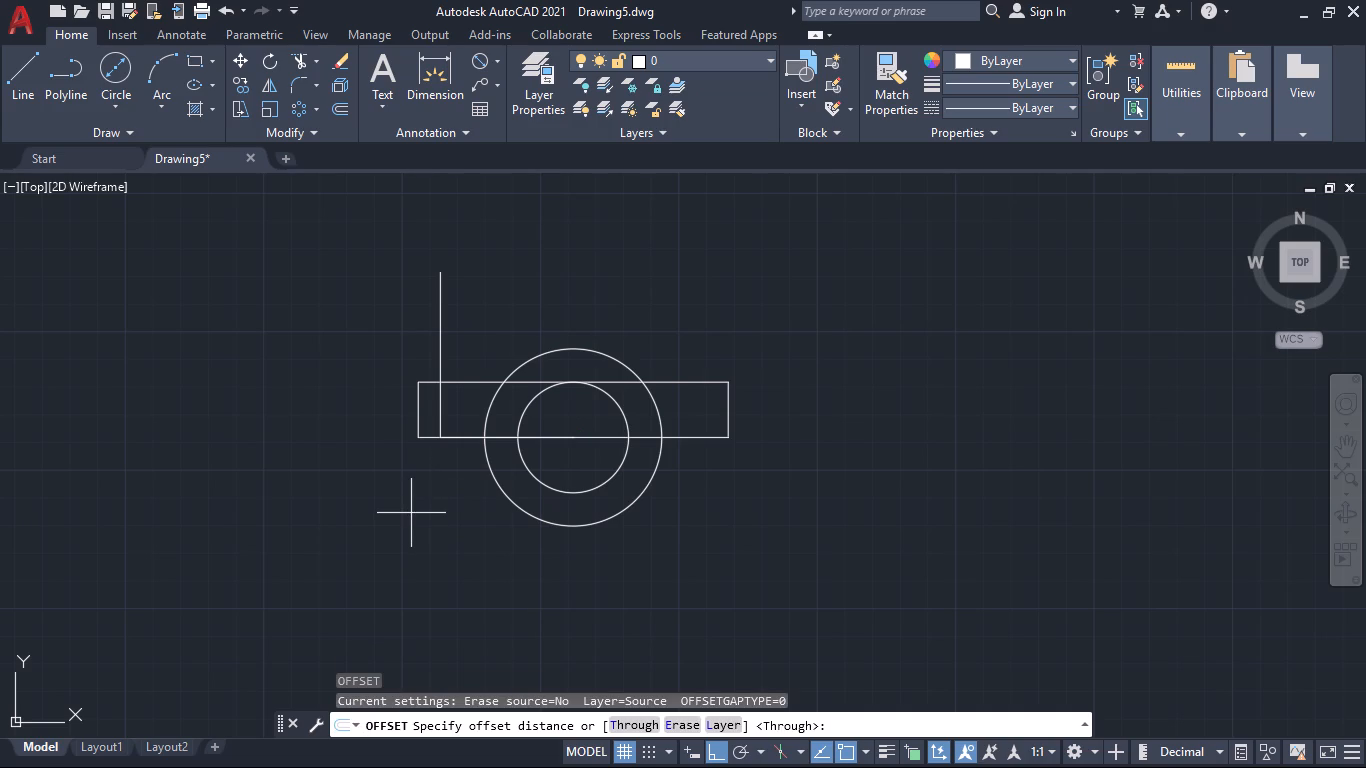
{"action": "key", "text": "5"}
{"action": "key", "text": "Return"}
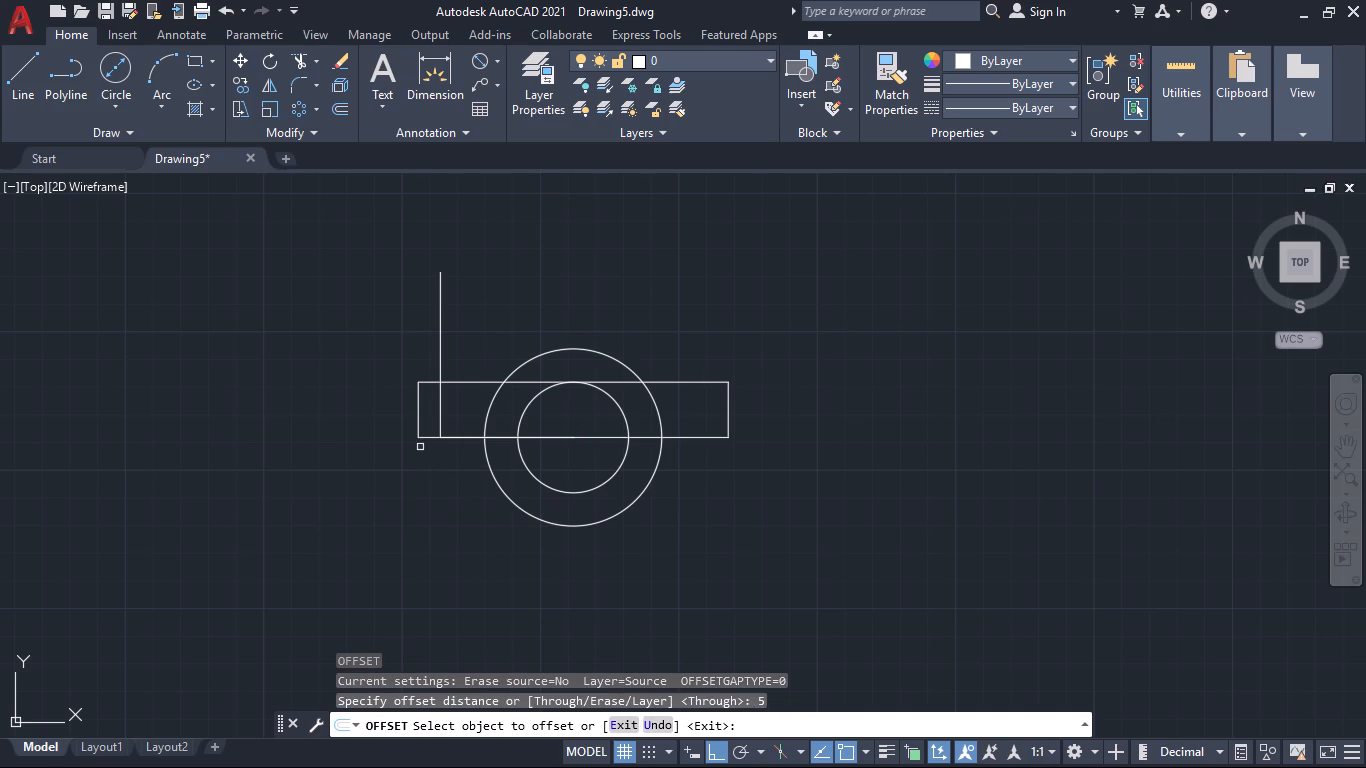
{"action": "left_click", "coordinate": [442, 412]}
{"action": "left_click", "coordinate": [467, 412]}
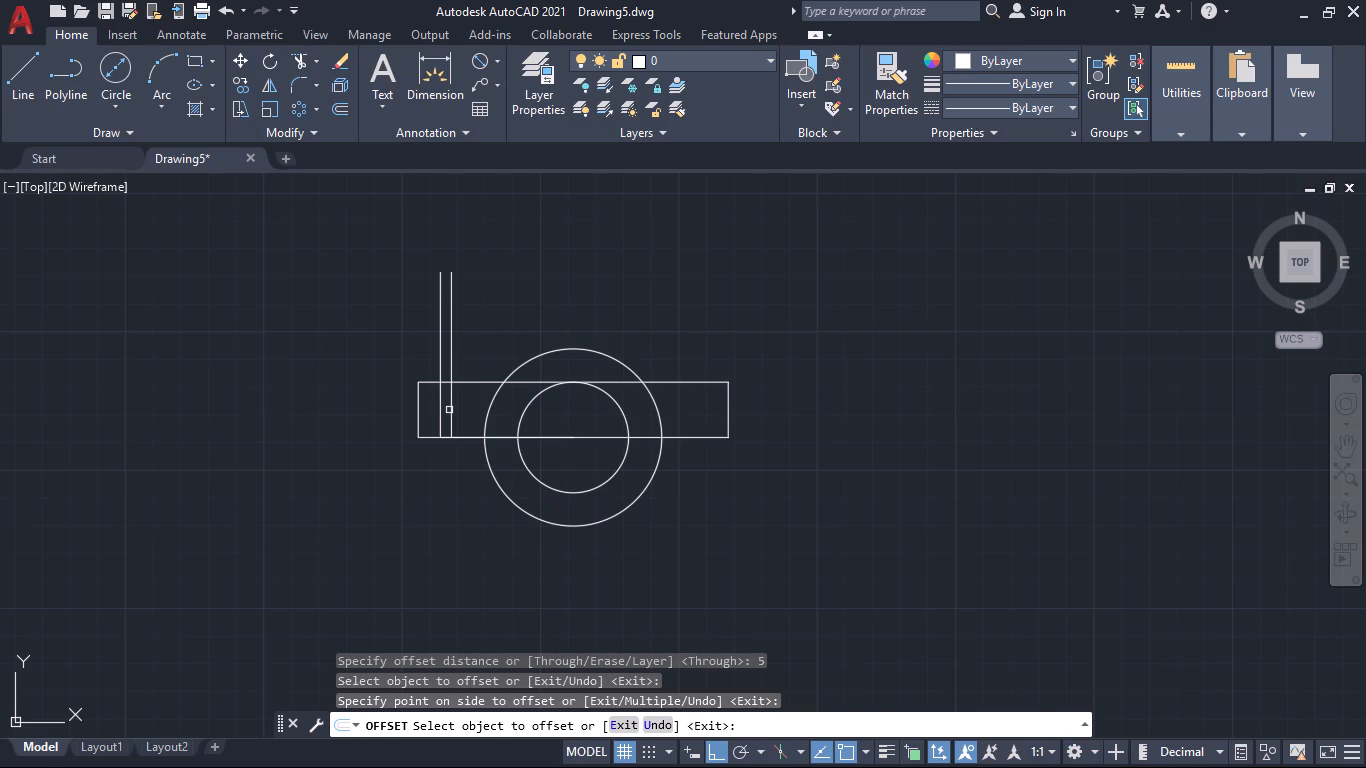
{"action": "left_click", "coordinate": [439, 411]}
{"action": "left_click", "coordinate": [418, 414]}
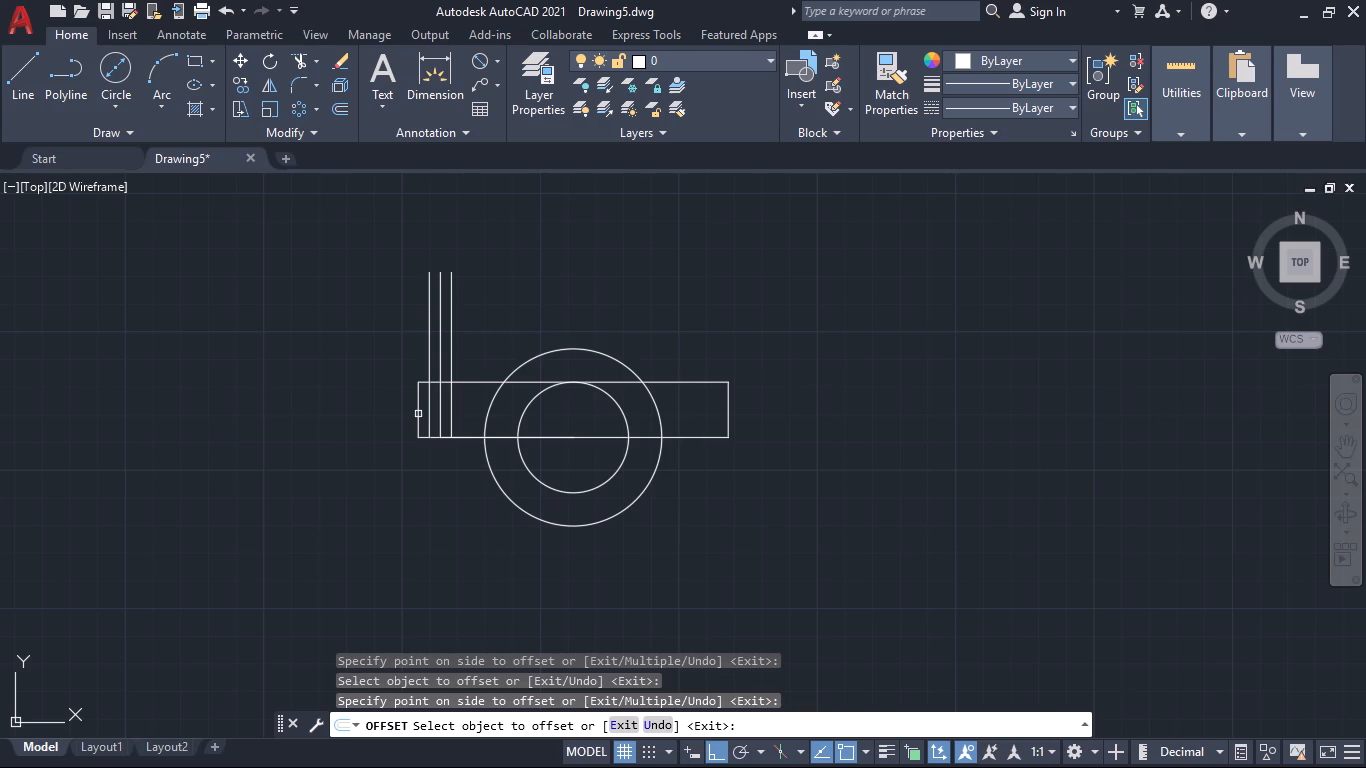
{"action": "key", "text": "Escape"}
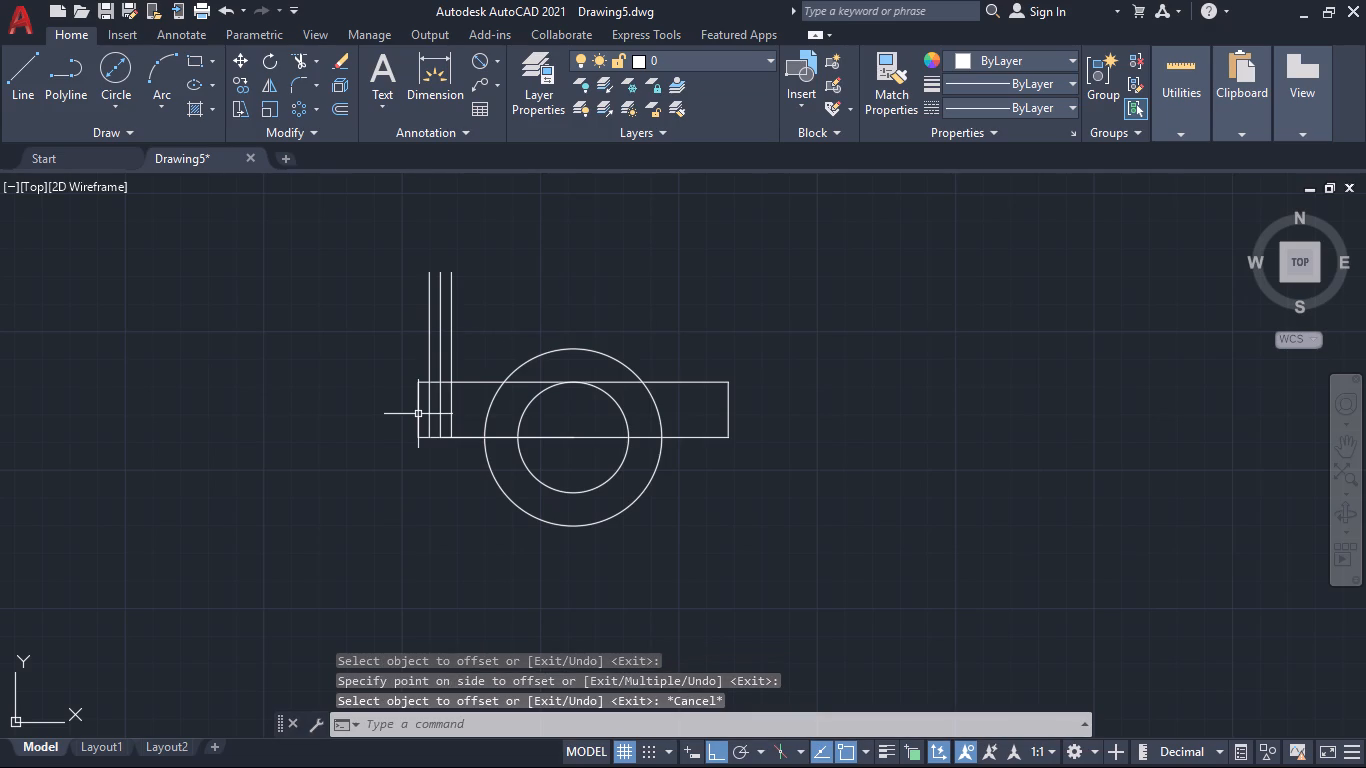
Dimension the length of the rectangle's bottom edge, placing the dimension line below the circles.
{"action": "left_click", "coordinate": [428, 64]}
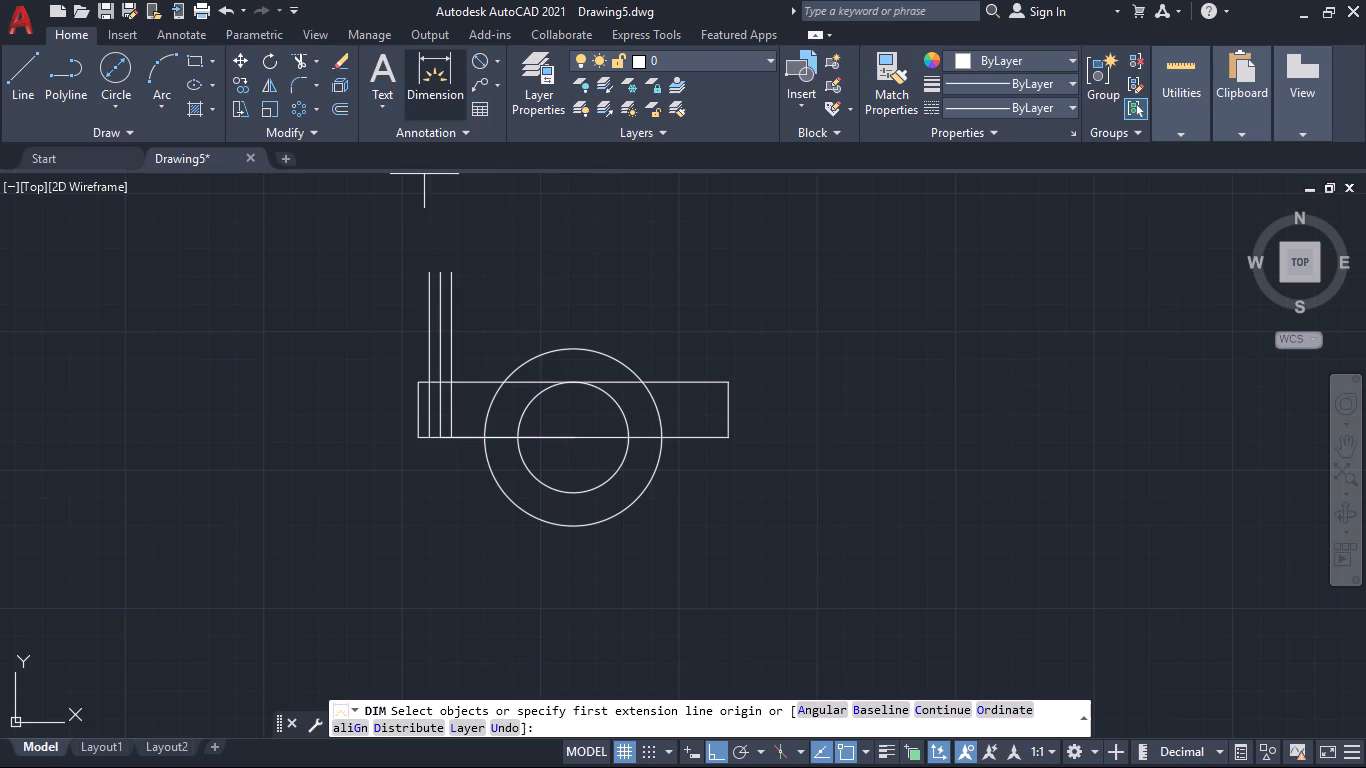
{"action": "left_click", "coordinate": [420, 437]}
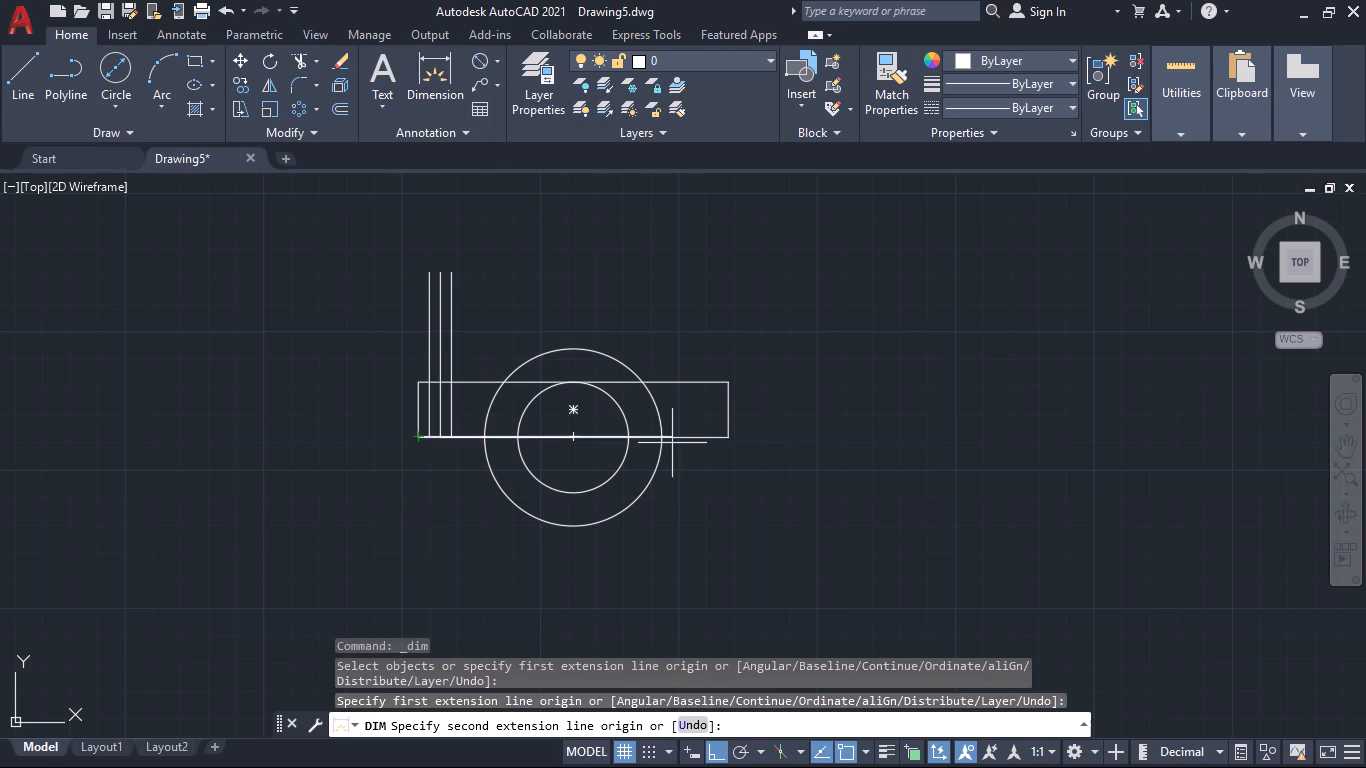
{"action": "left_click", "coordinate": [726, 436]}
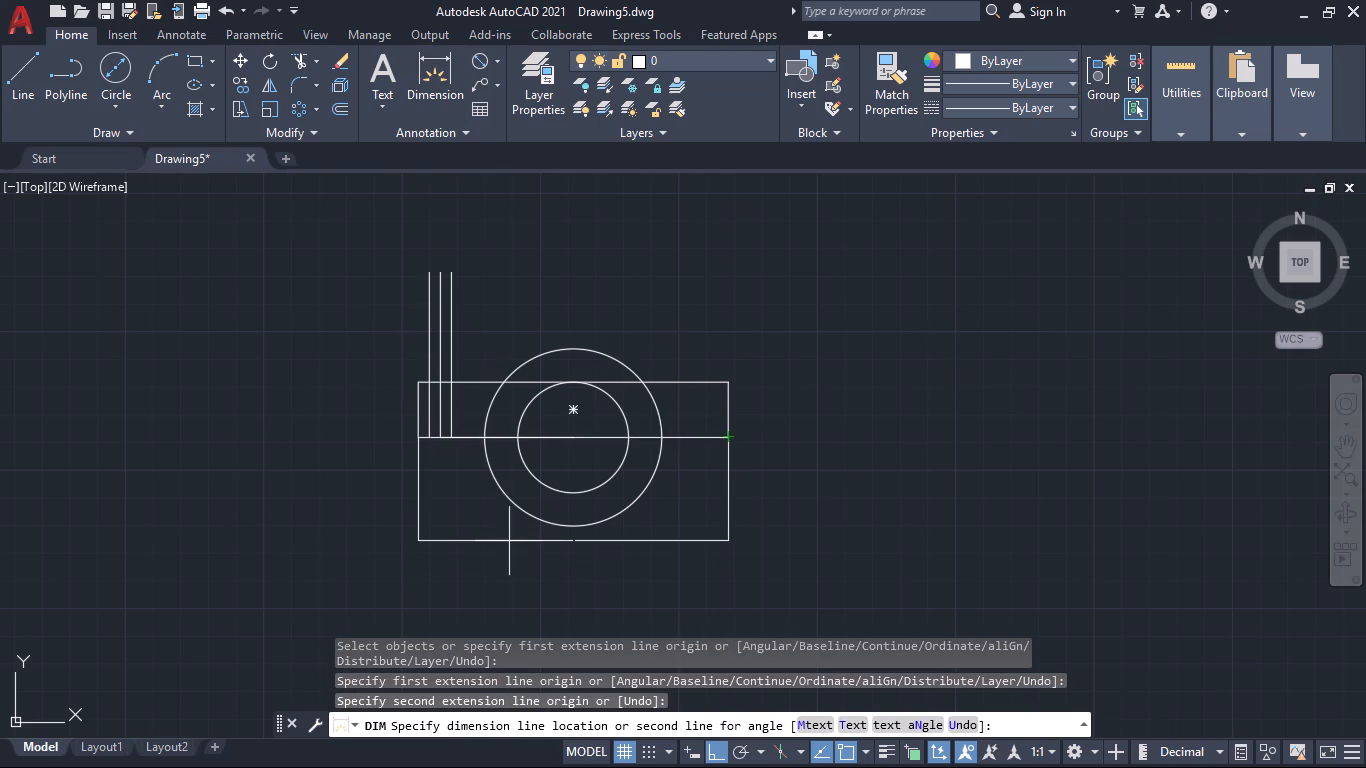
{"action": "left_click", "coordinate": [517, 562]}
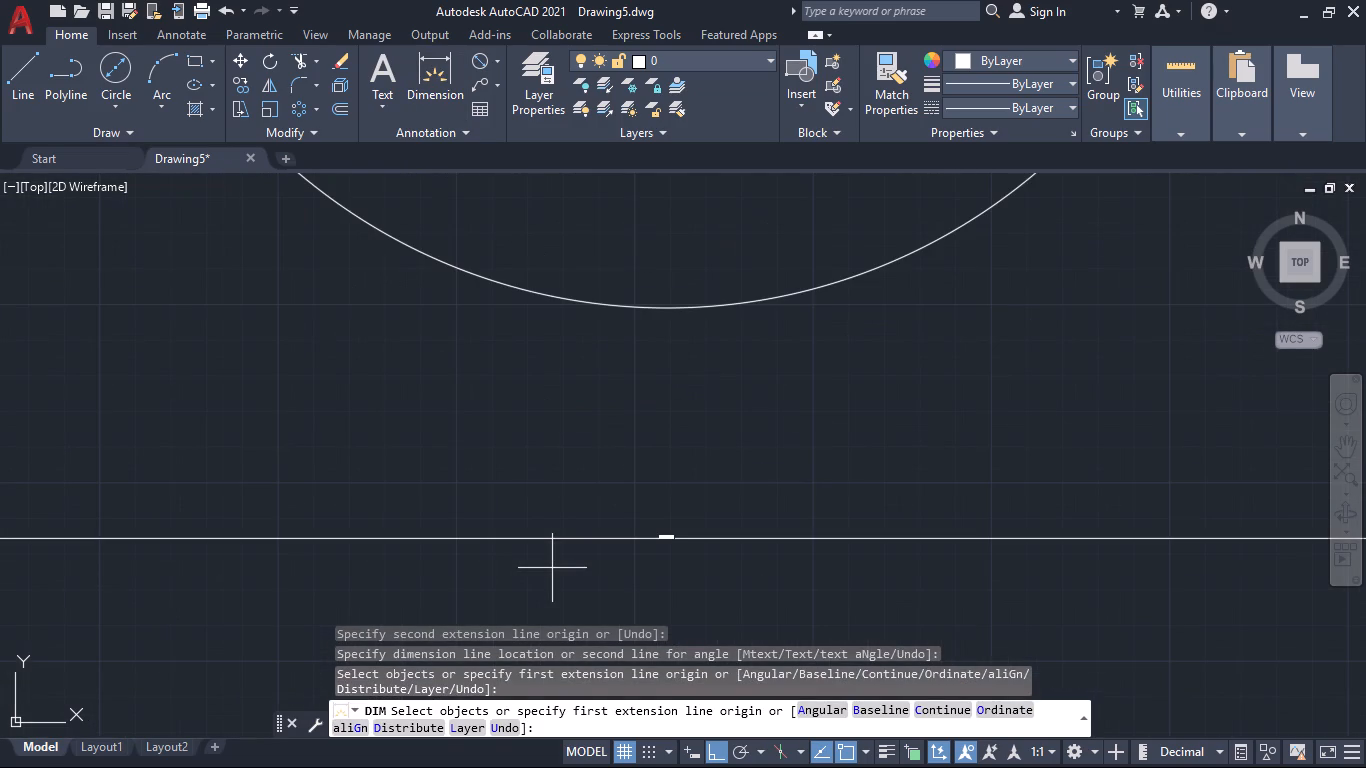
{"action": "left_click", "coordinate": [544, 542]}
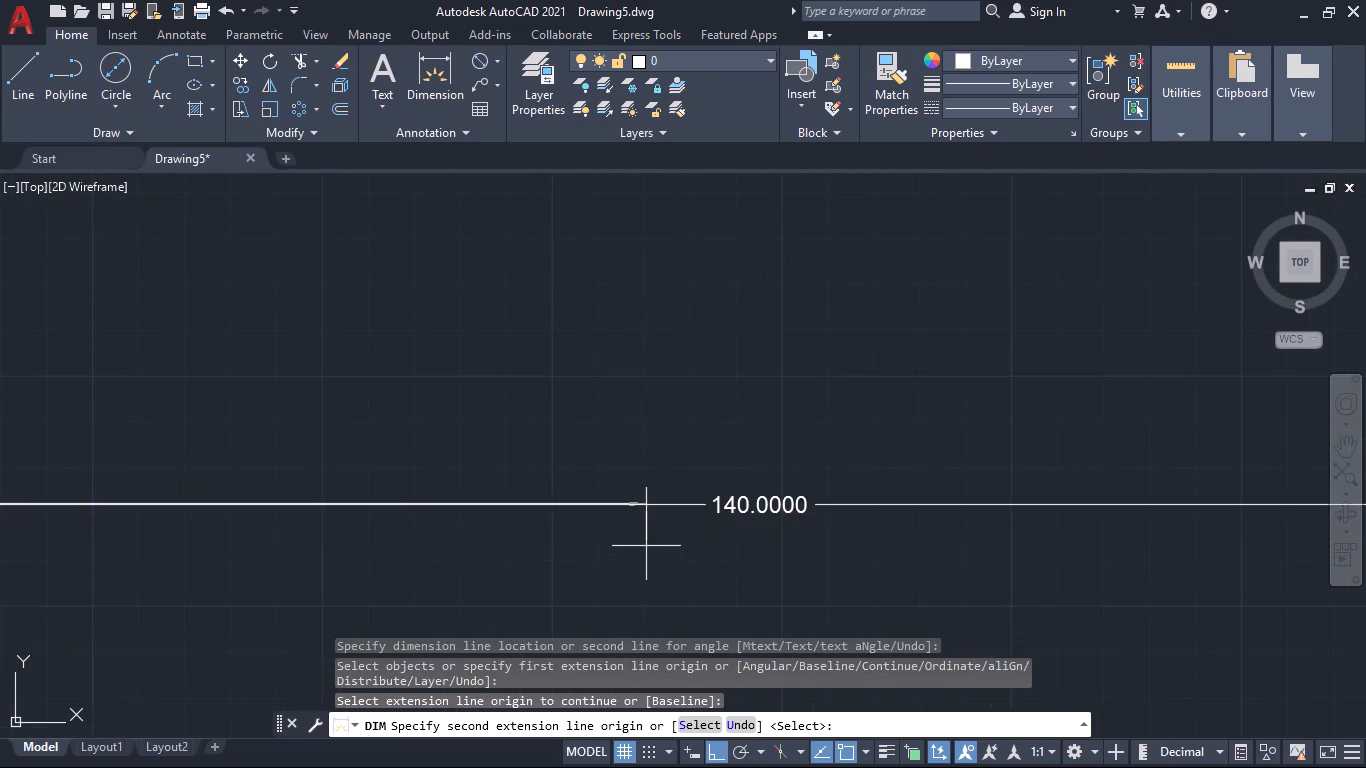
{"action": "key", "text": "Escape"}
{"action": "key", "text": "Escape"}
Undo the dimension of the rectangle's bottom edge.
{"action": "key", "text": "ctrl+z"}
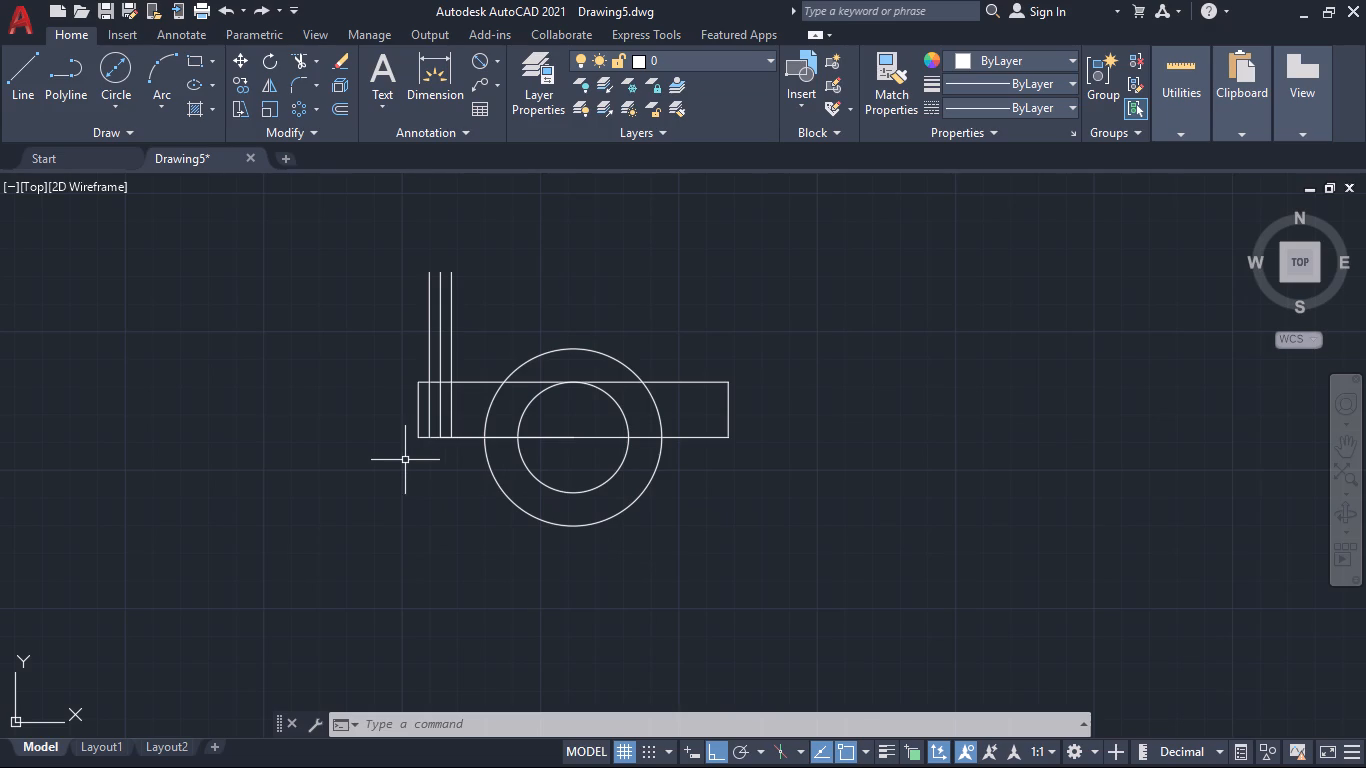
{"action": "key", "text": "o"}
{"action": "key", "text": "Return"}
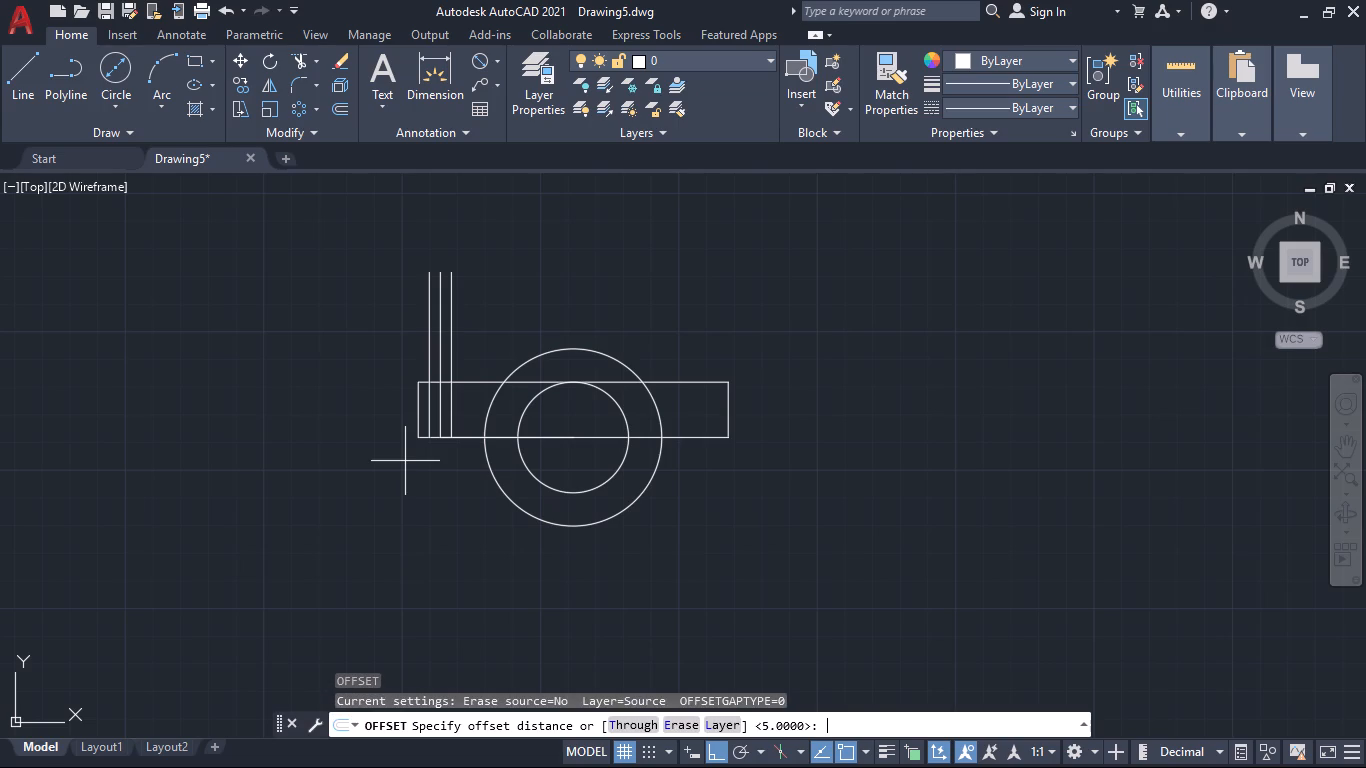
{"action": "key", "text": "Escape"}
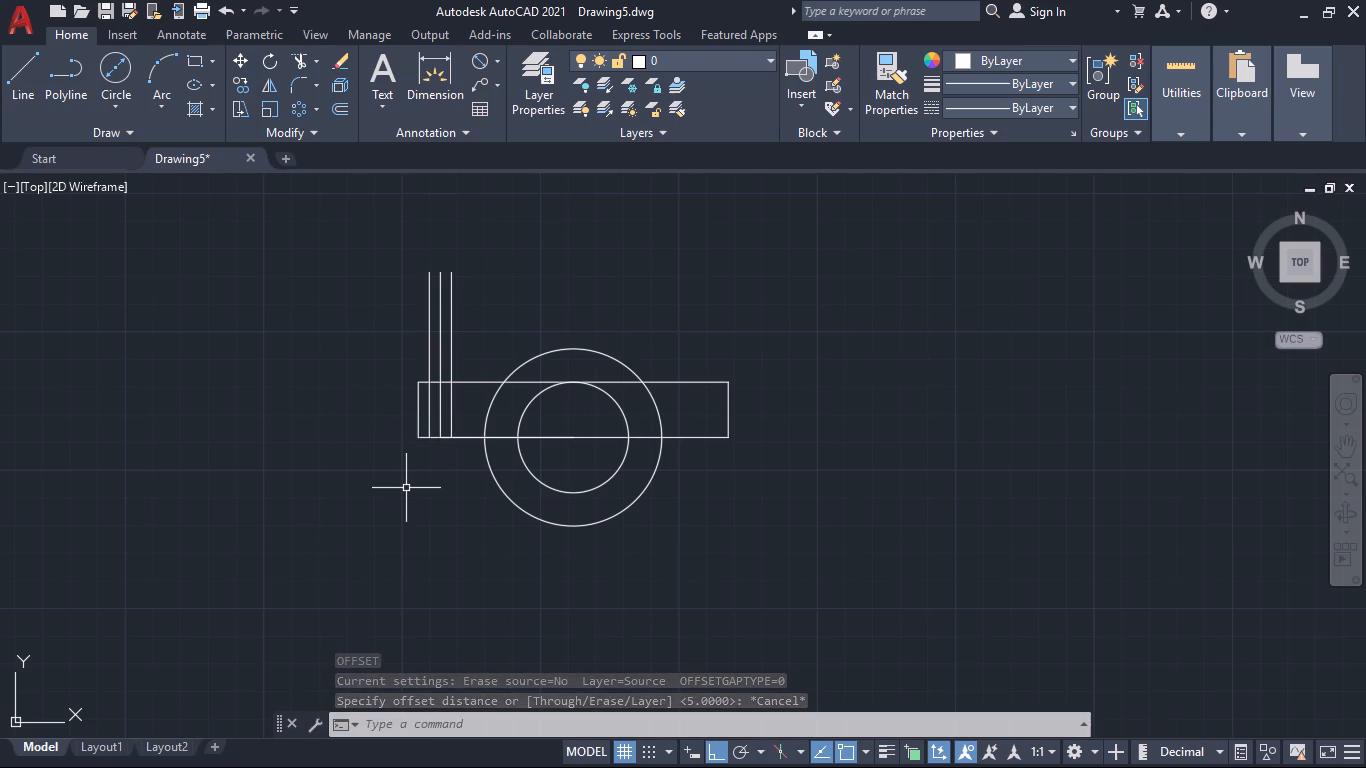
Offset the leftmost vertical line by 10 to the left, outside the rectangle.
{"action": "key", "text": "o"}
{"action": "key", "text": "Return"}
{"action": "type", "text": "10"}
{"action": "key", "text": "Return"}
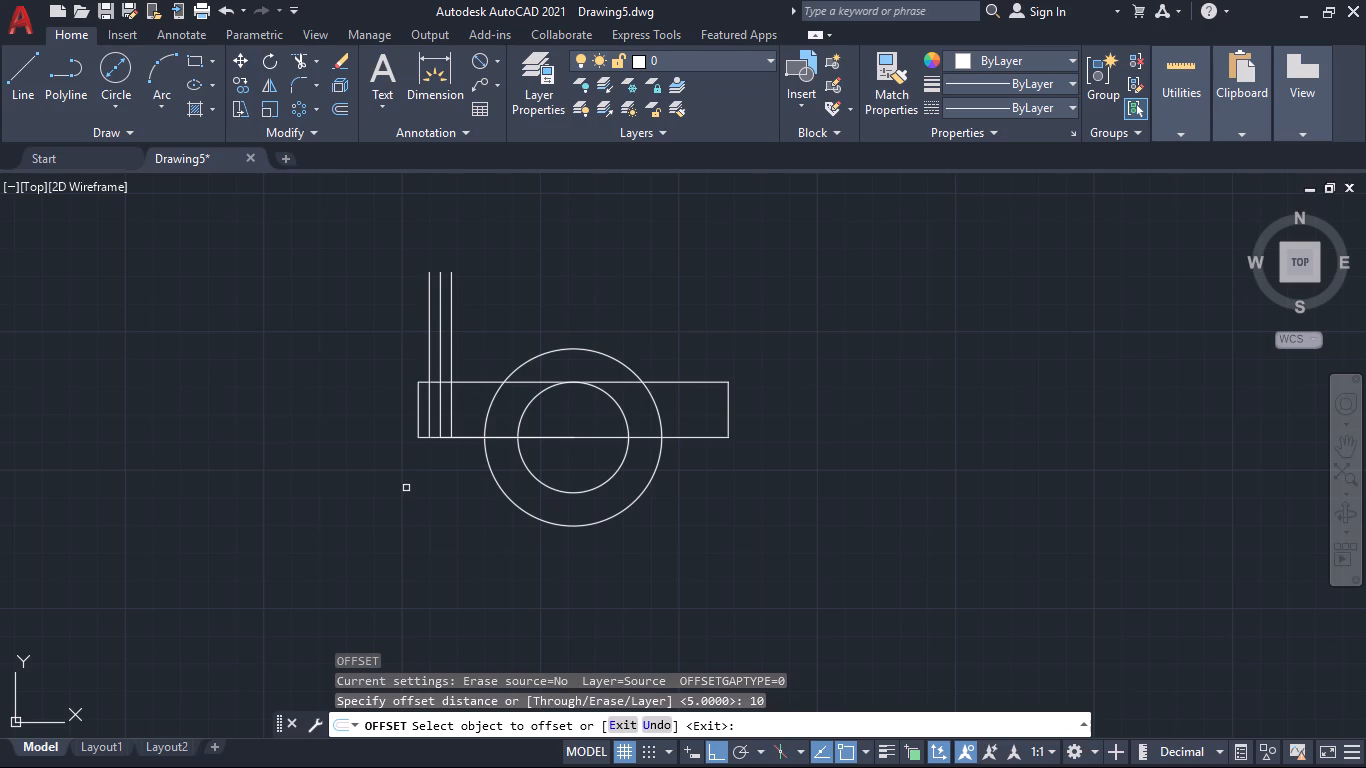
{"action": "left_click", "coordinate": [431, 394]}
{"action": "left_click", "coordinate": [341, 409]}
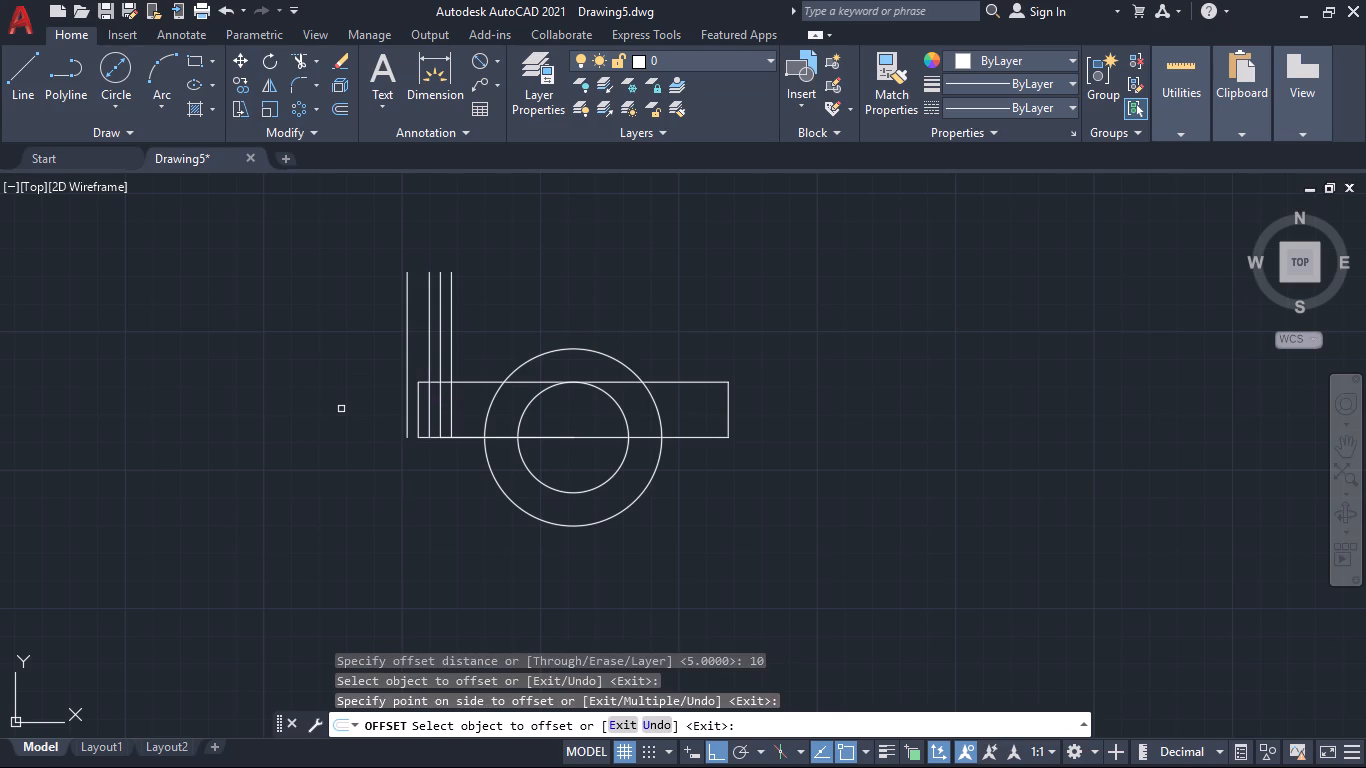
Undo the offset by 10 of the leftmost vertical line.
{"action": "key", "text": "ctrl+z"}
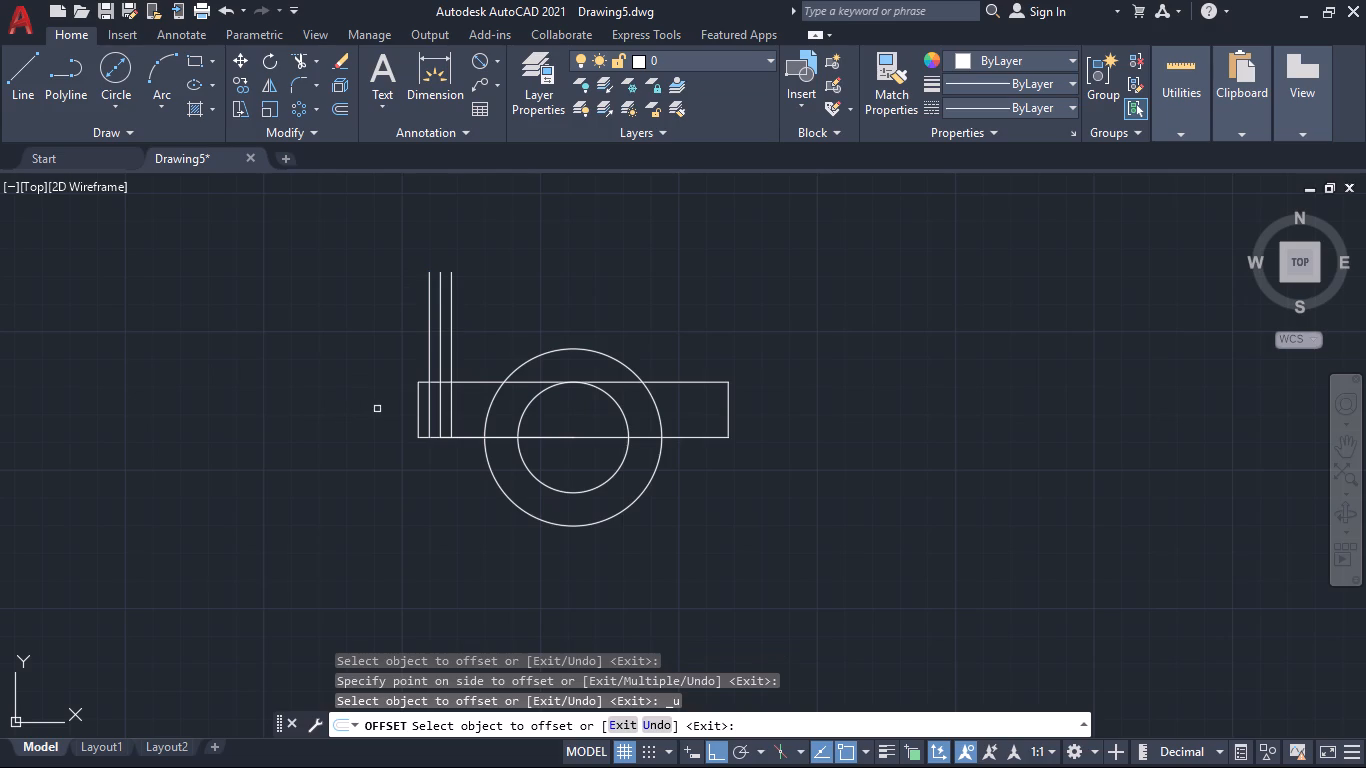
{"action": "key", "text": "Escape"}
Trim away the rectangle's short left and right edges, keeping its two long horizontal edges.
{"action": "type", "text": "TR"}
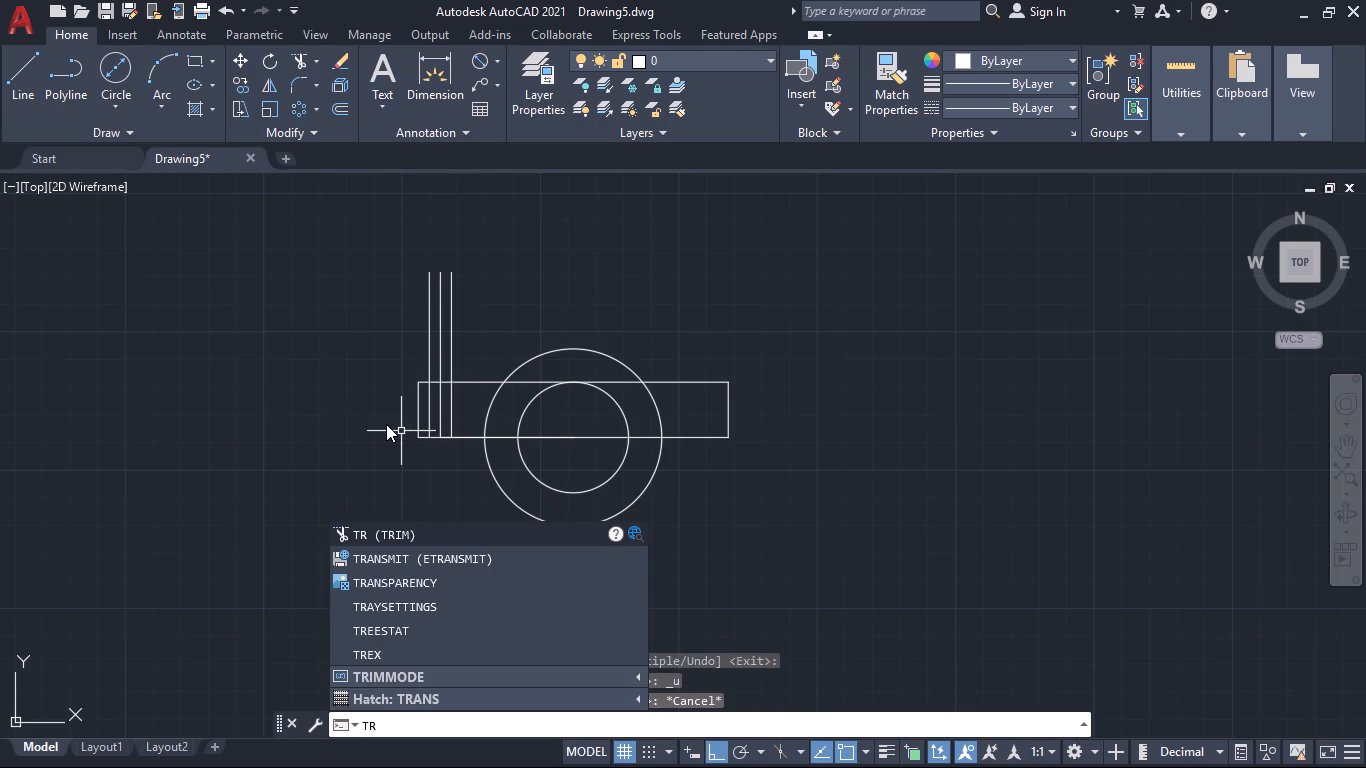
{"action": "key", "text": "Return"}
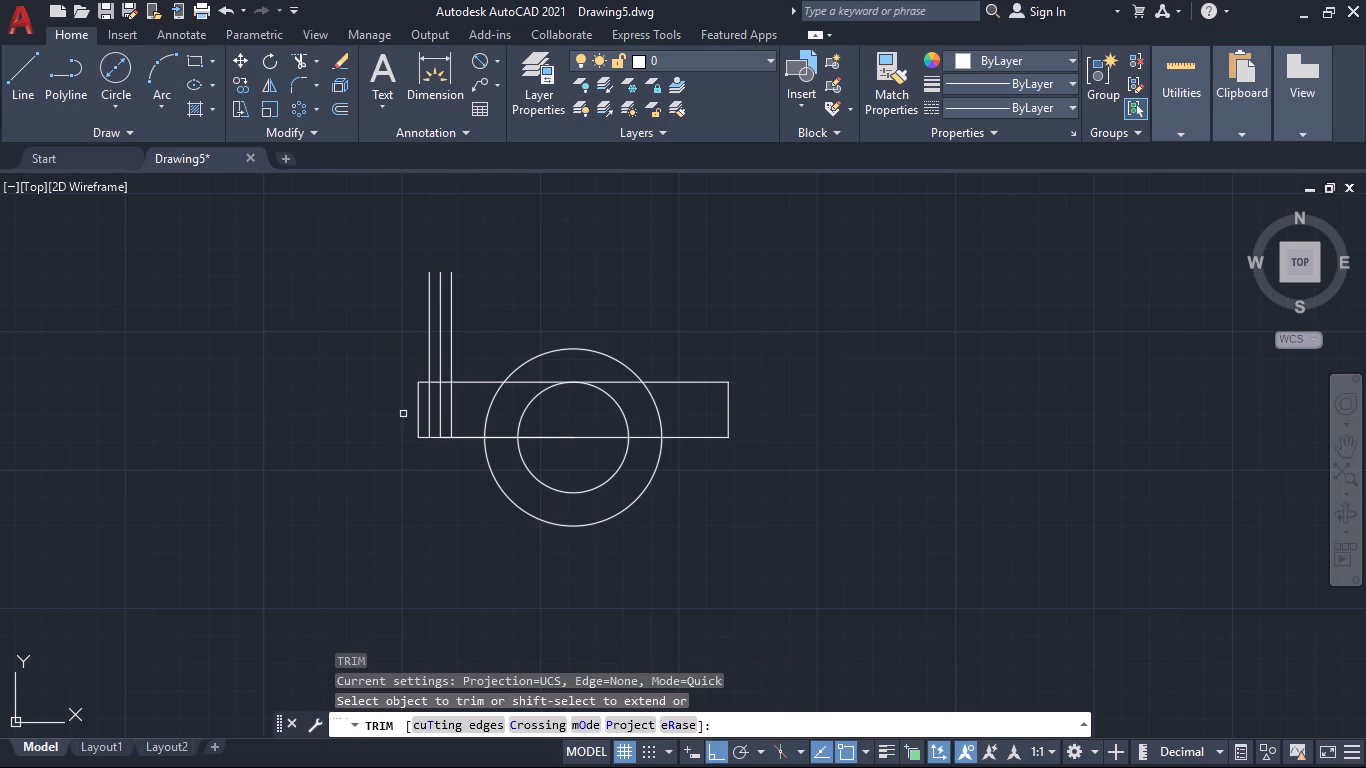
{"action": "left_click", "coordinate": [408, 412]}
{"action": "left_click", "coordinate": [422, 412]}
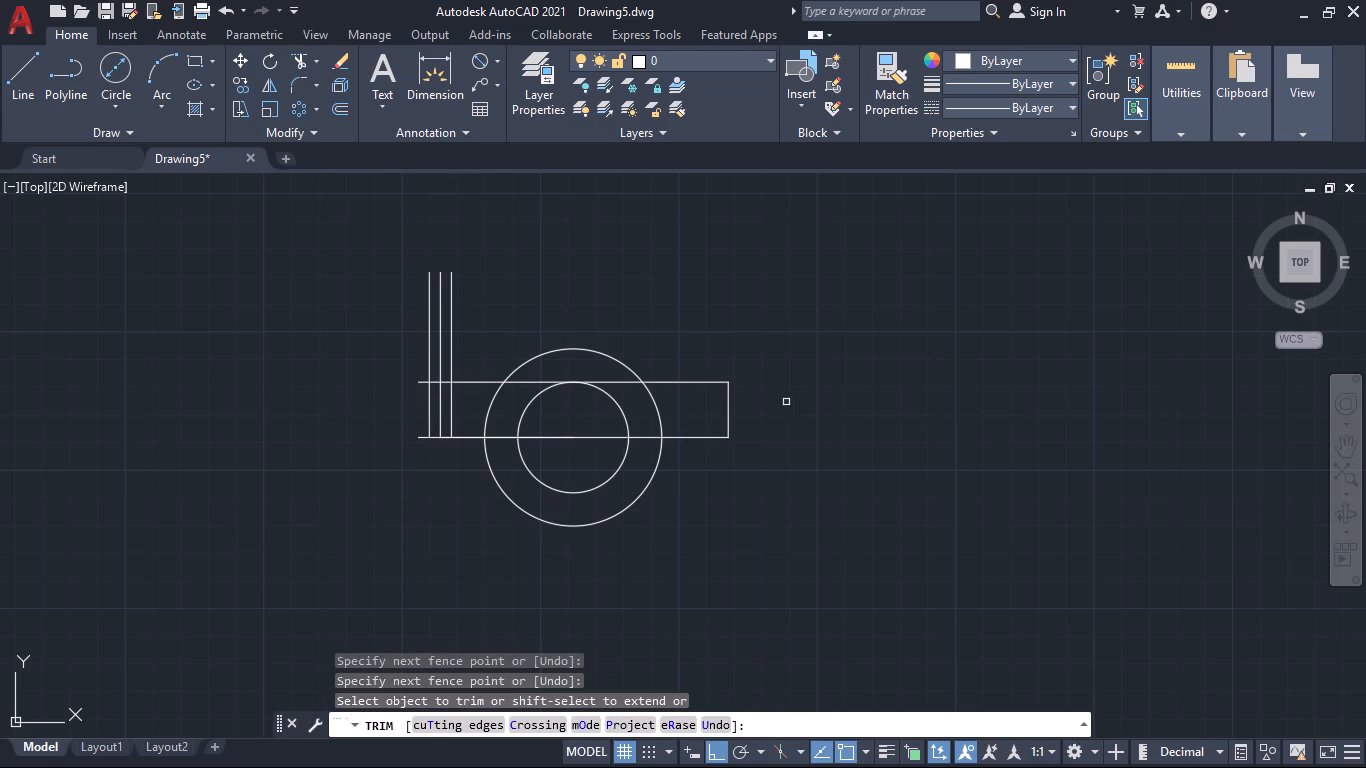
{"action": "left_click", "coordinate": [725, 411]}
{"action": "left_click", "coordinate": [755, 412]}
{"action": "key", "text": "Escape"}
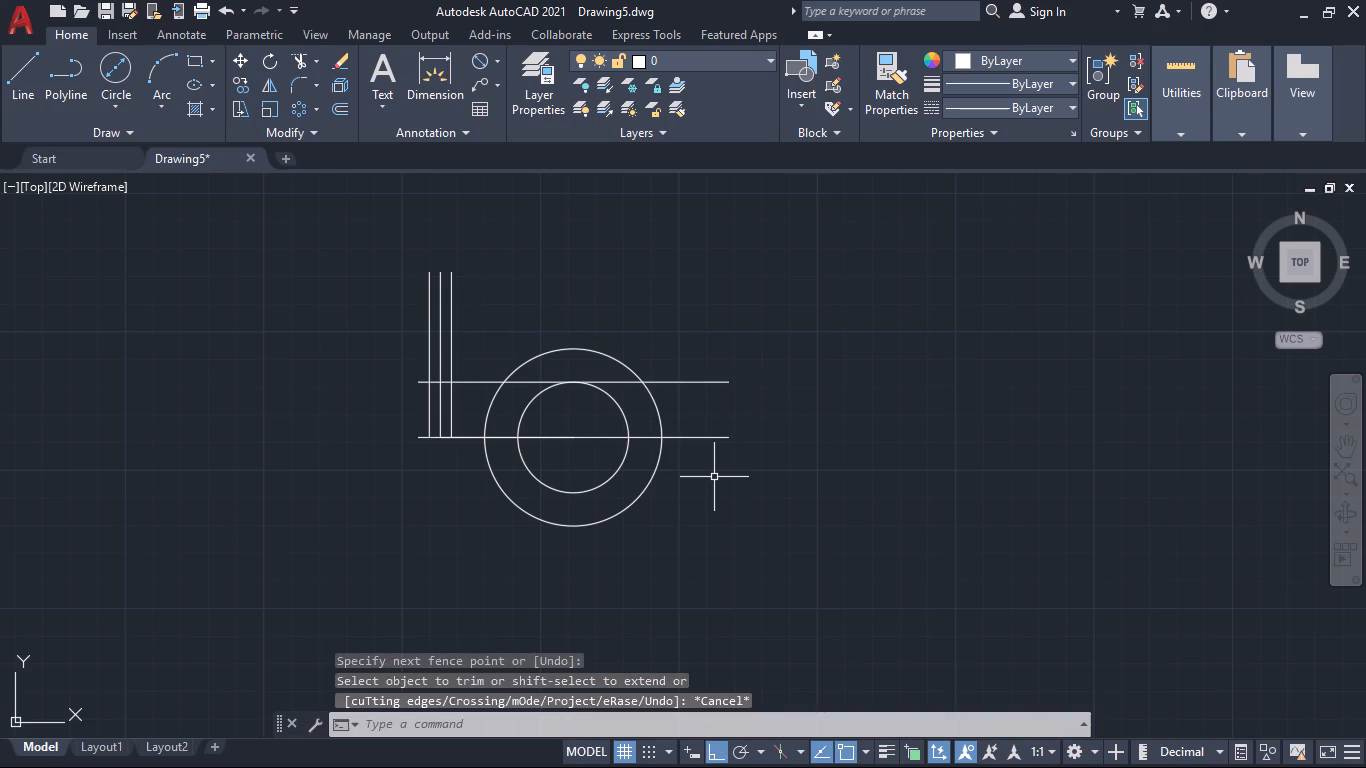
Draw connected lines from the middle vertical's bottom end: 20 left, 25 up, and right to the upper horizontal edge, closing the left end.
{"action": "left_click", "coordinate": [14, 82]}
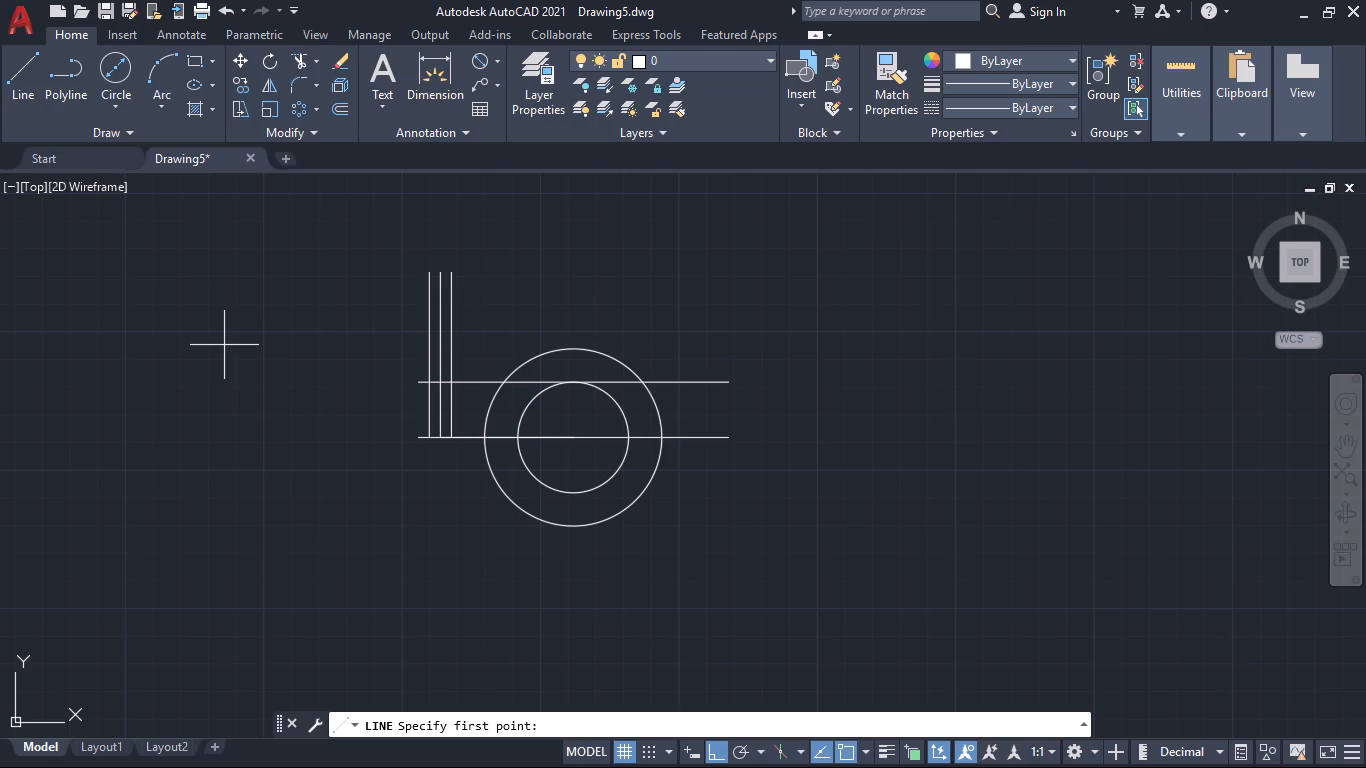
{"action": "left_click", "coordinate": [438, 440]}
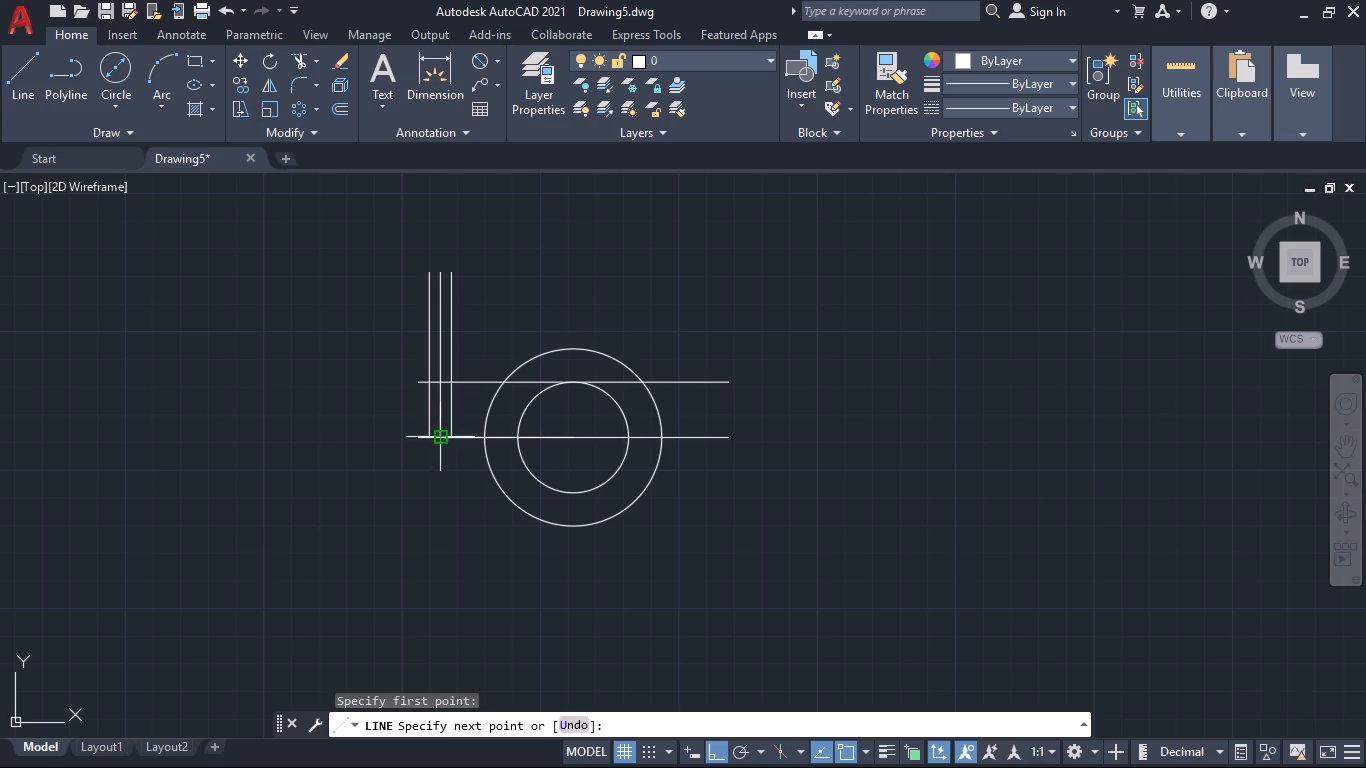
{"action": "type", "text": "20"}
{"action": "key", "text": "Return"}
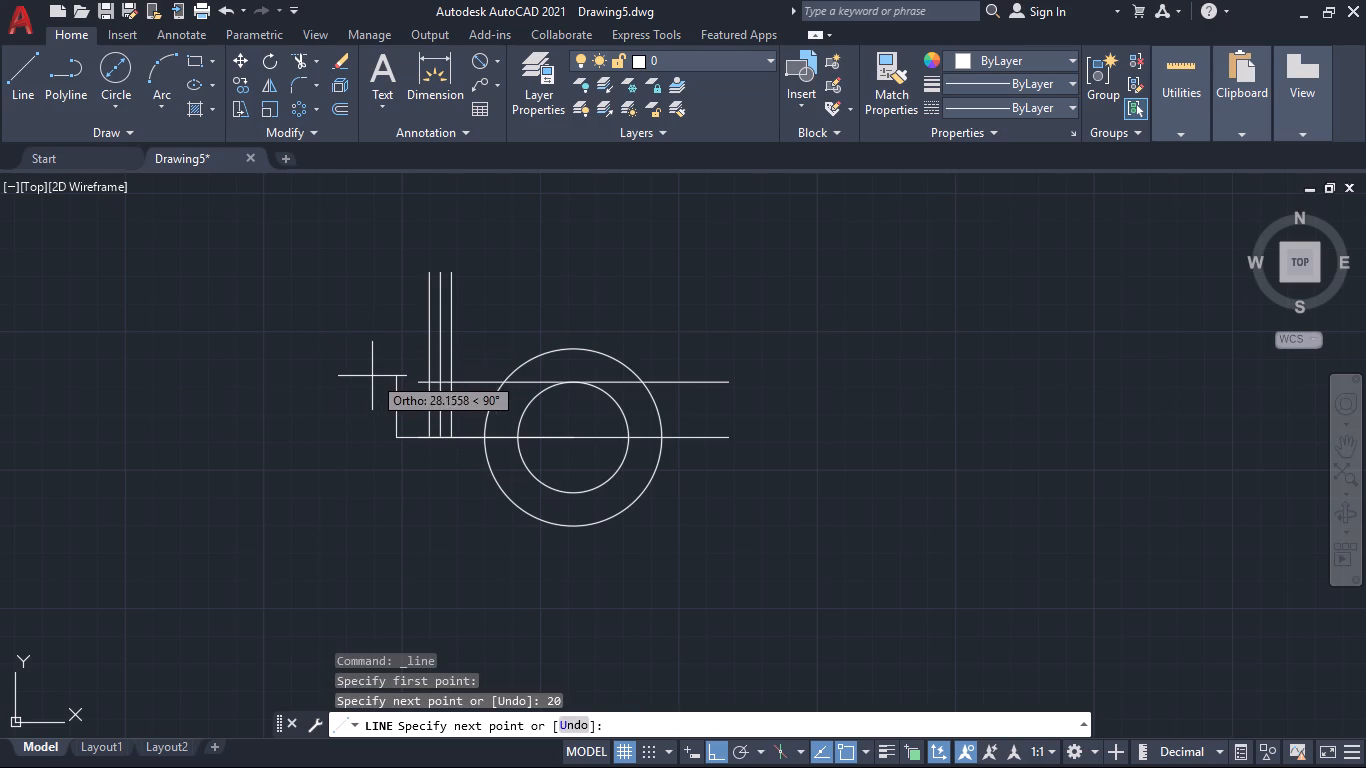
{"action": "type", "text": "25"}
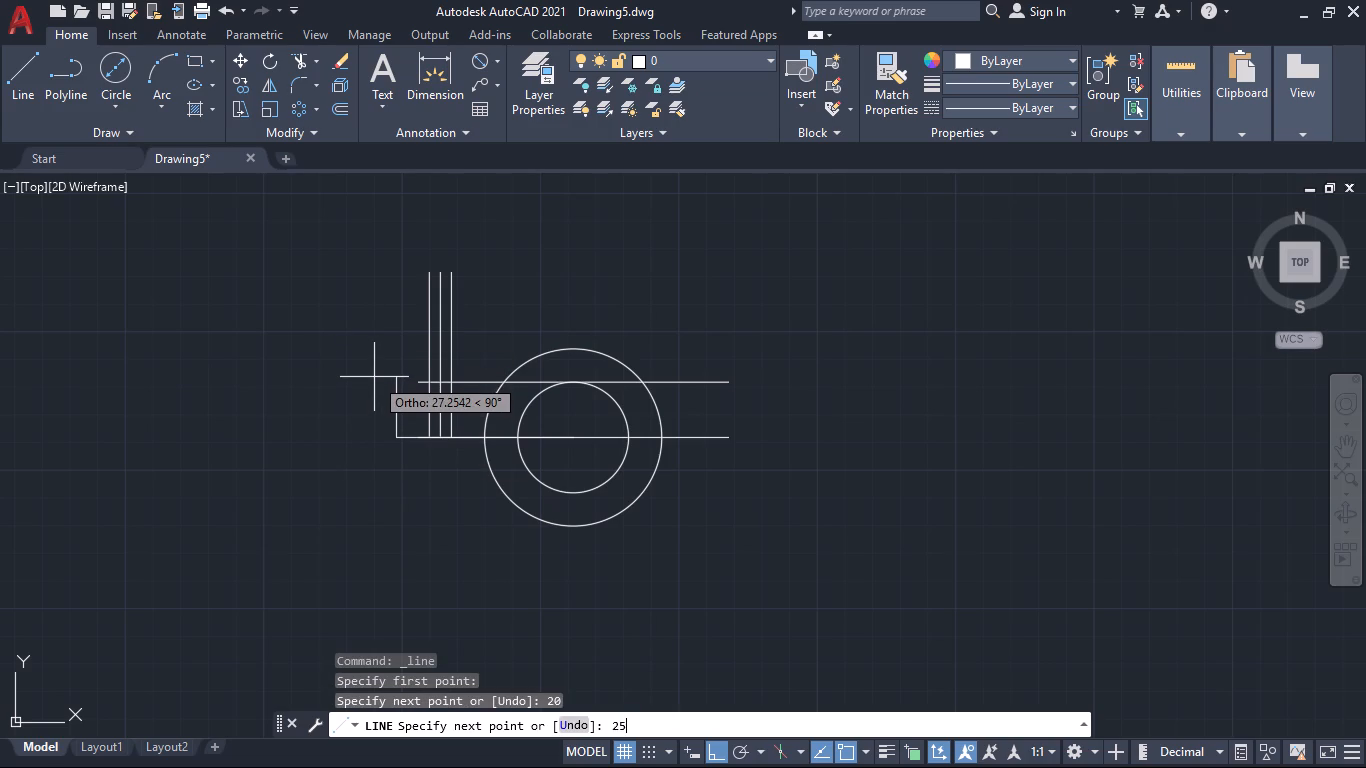
{"action": "key", "text": "Return"}
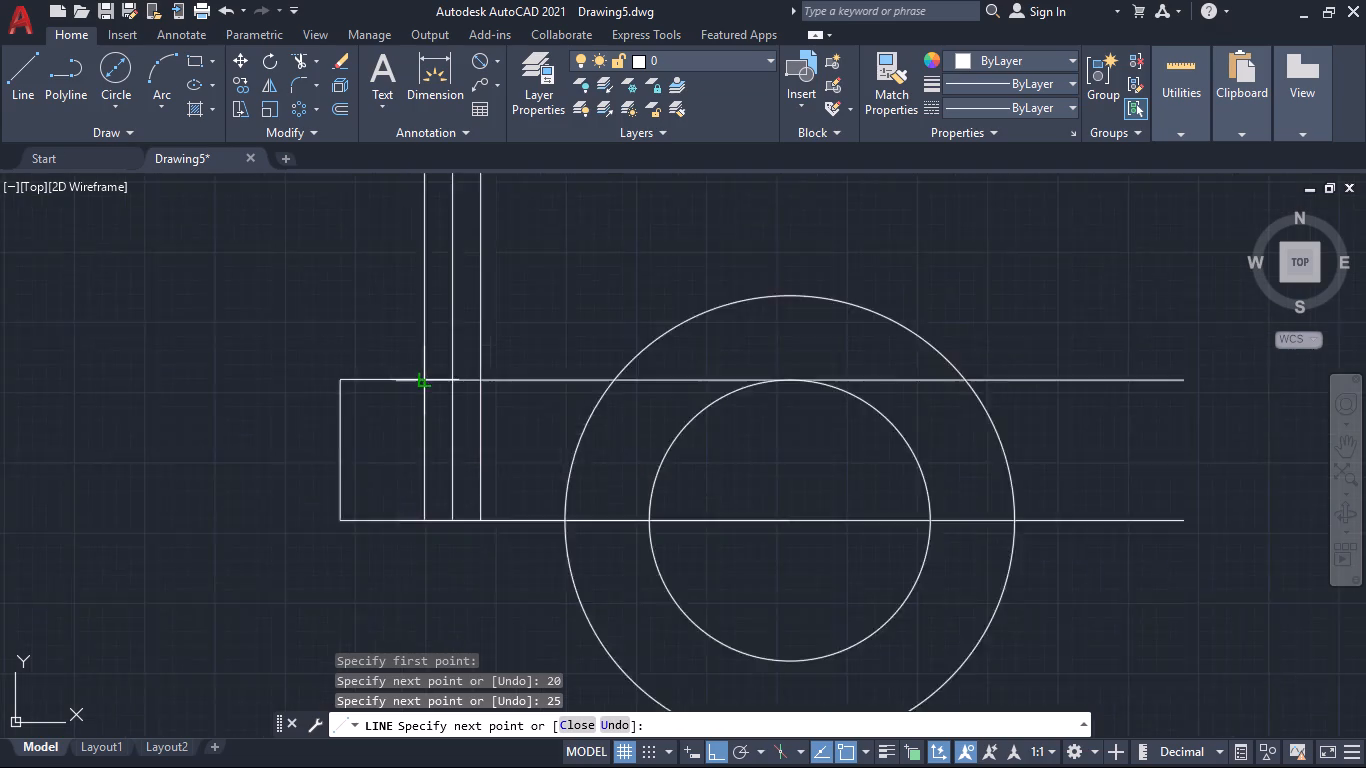
{"action": "left_click", "coordinate": [338, 377]}
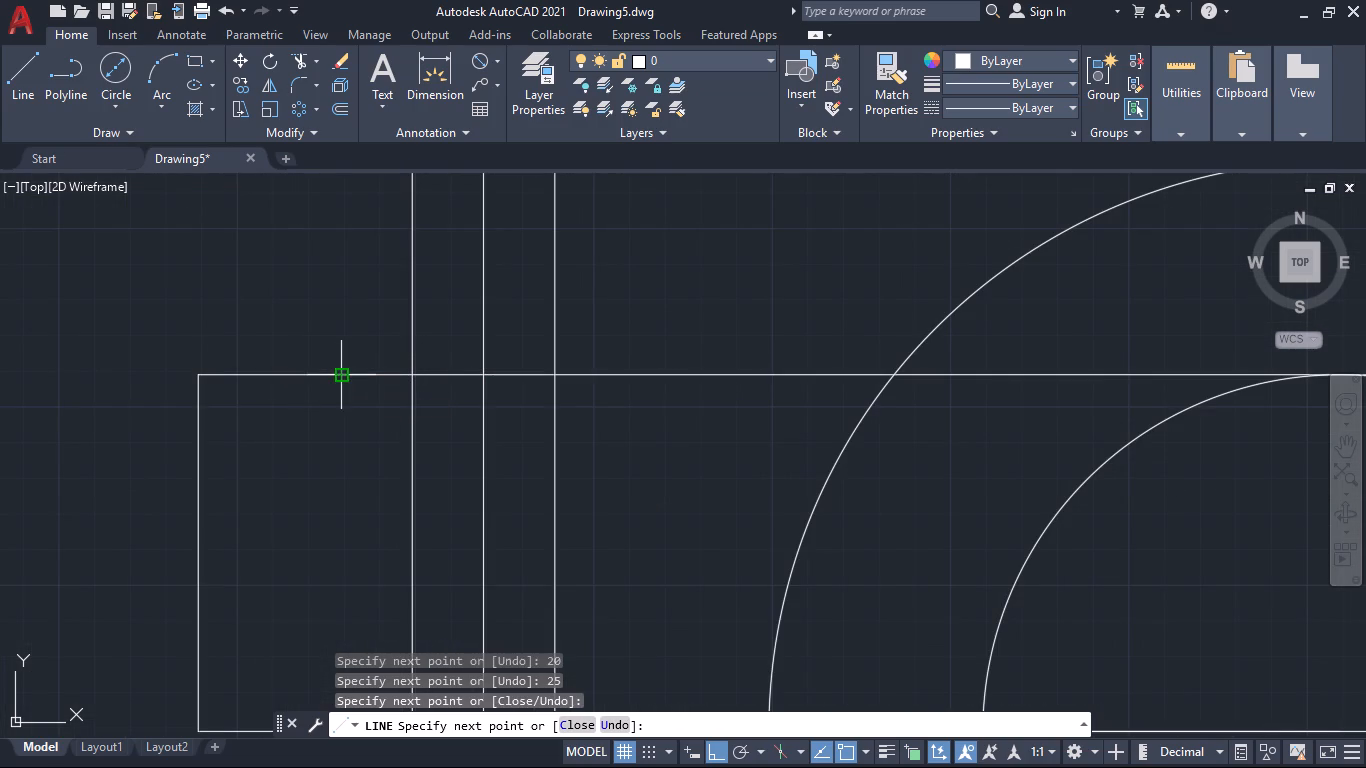
{"action": "key", "text": "Escape"}
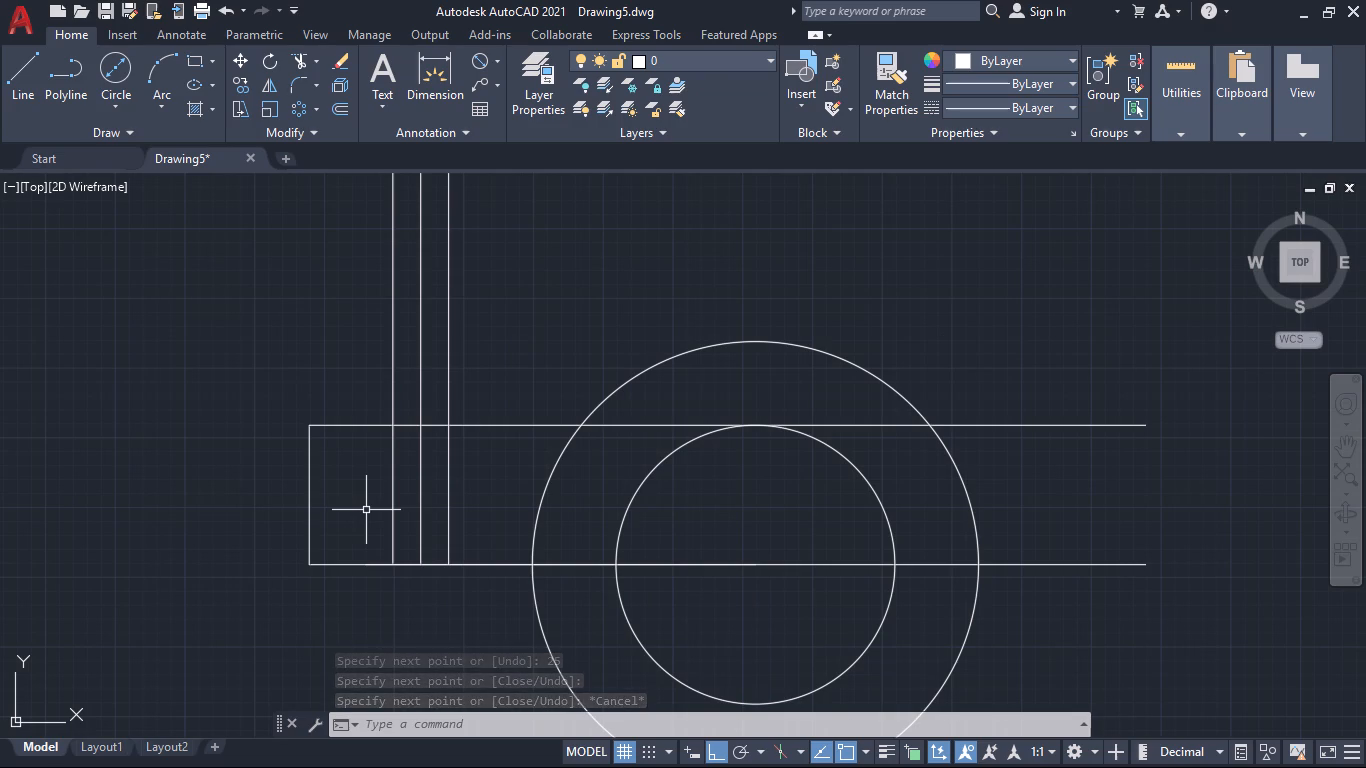
Trim the three vertical lines above the upper horizontal edge and remove the middle vertical's remaining piece between the two edges.
{"action": "type", "text": "GR"}
{"action": "key", "text": "BackSpace"}
{"action": "key", "text": "BackSpace"}
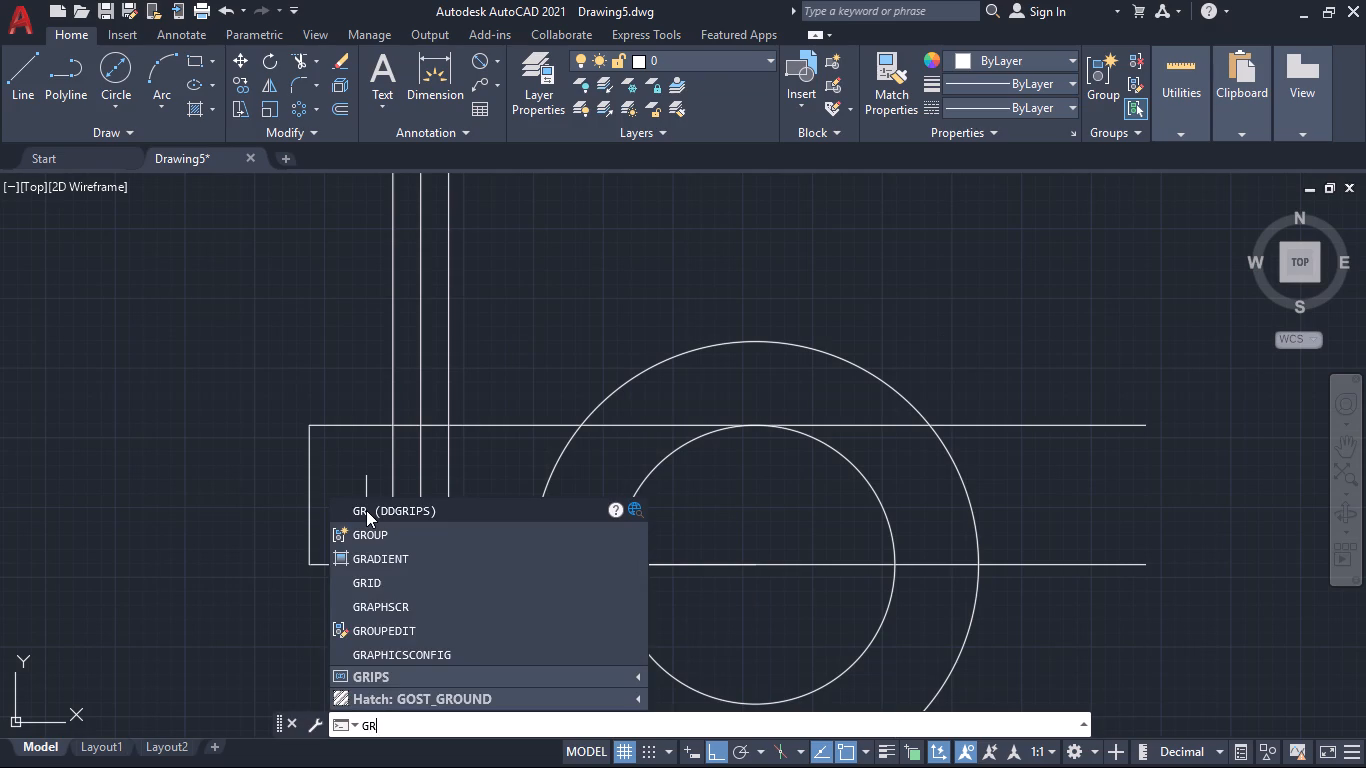
{"action": "key", "text": "BackSpace"}
{"action": "key", "text": "BackSpace"}
{"action": "type", "text": "TR"}
{"action": "key", "text": "Return"}
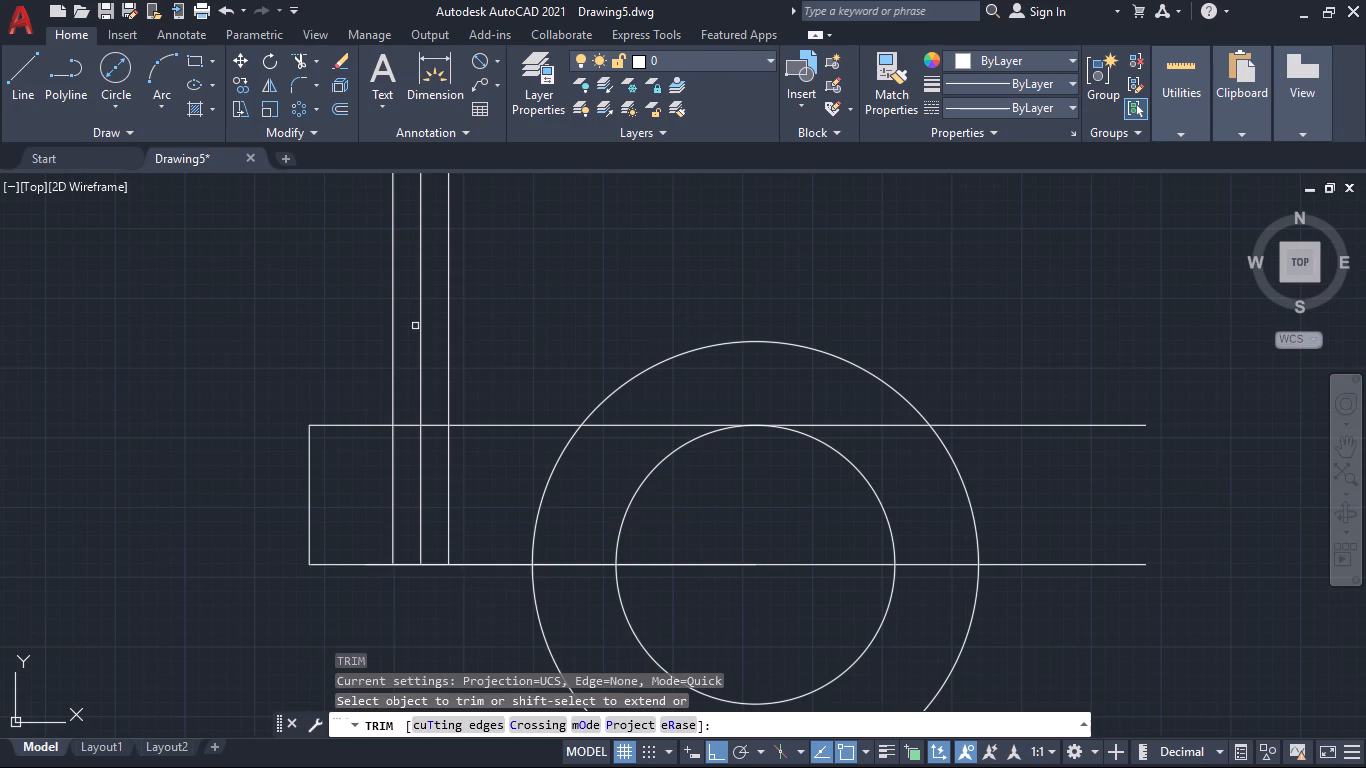
{"action": "left_click", "coordinate": [488, 334]}
{"action": "left_click", "coordinate": [169, 329]}
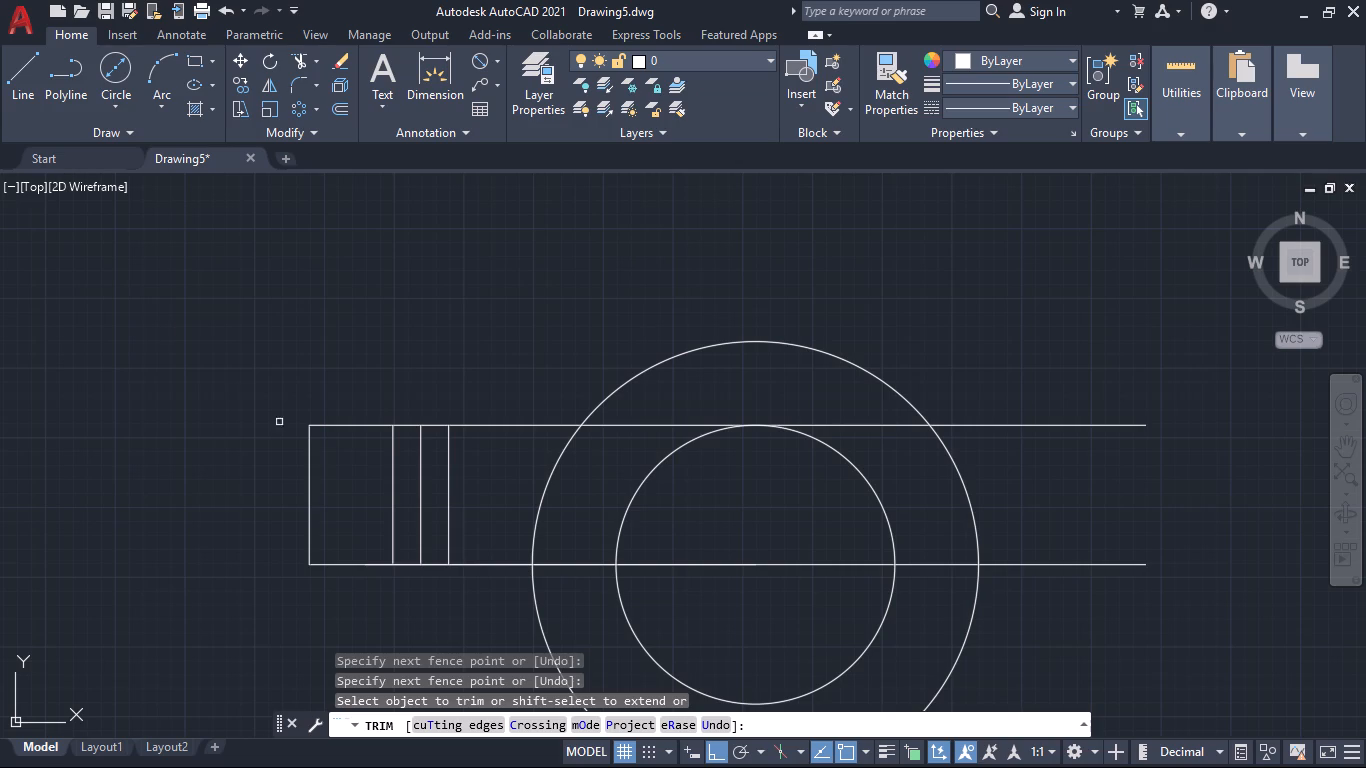
{"action": "left_click", "coordinate": [423, 521]}
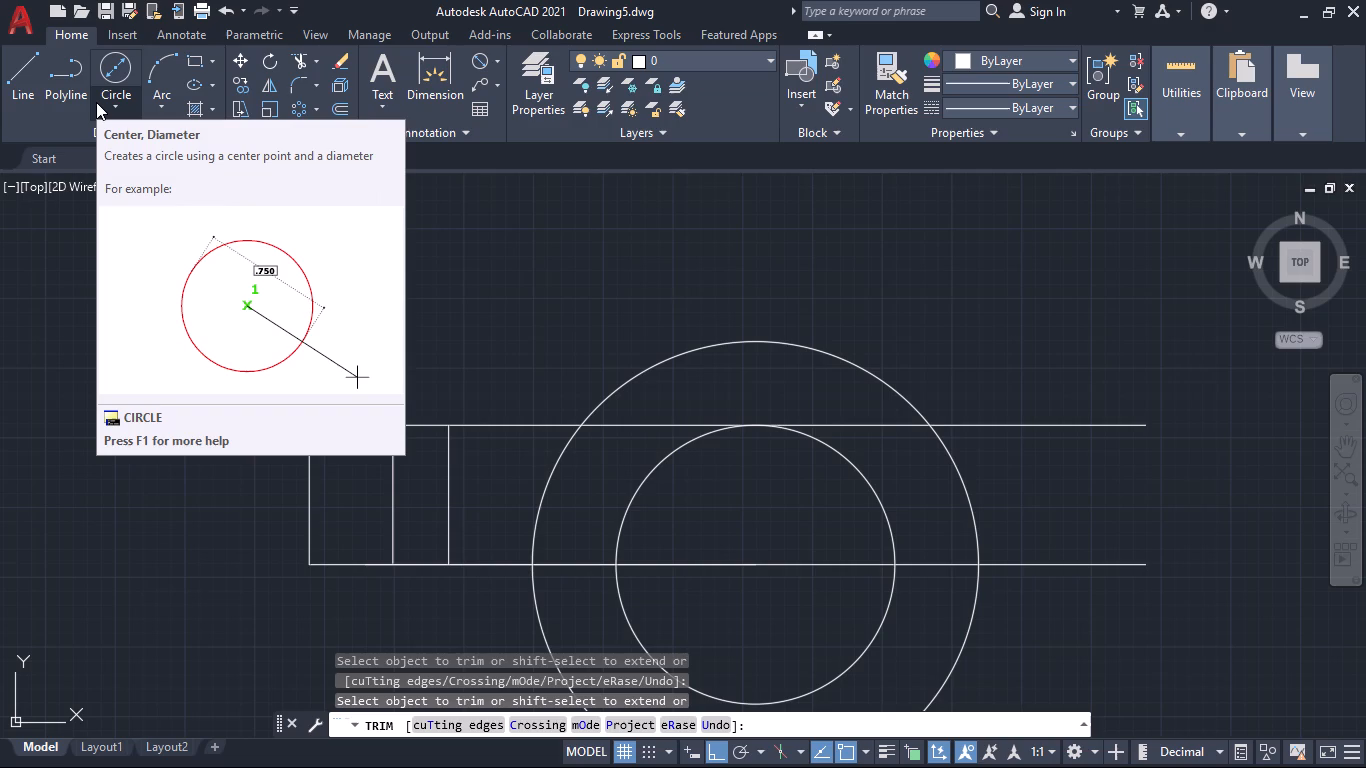
Draw a three-point spline from the upper to the lower horizontal edge, just right of the rightmost vertical line.
{"action": "type", "text": "SPL"}
{"action": "key", "text": "Escape"}
{"action": "type", "text": "SPL"}
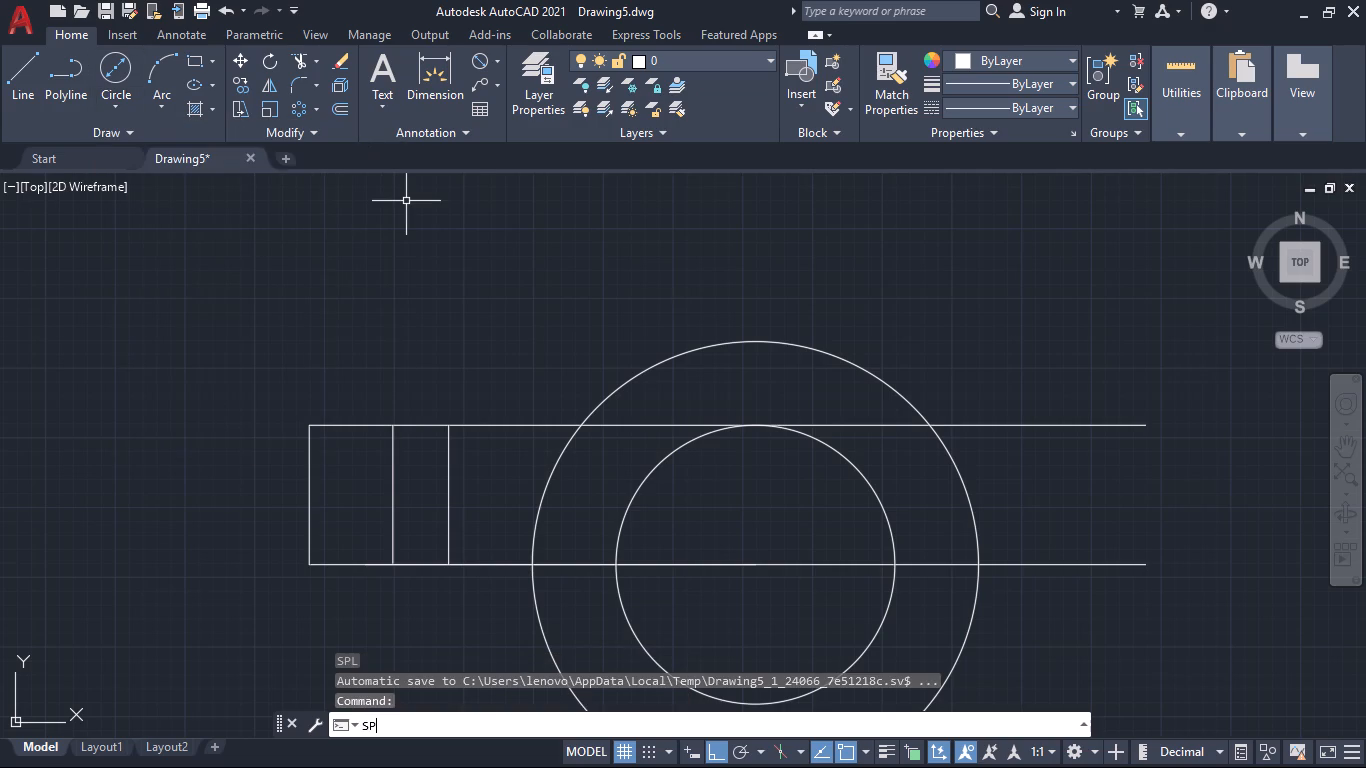
{"action": "key", "text": "Return"}
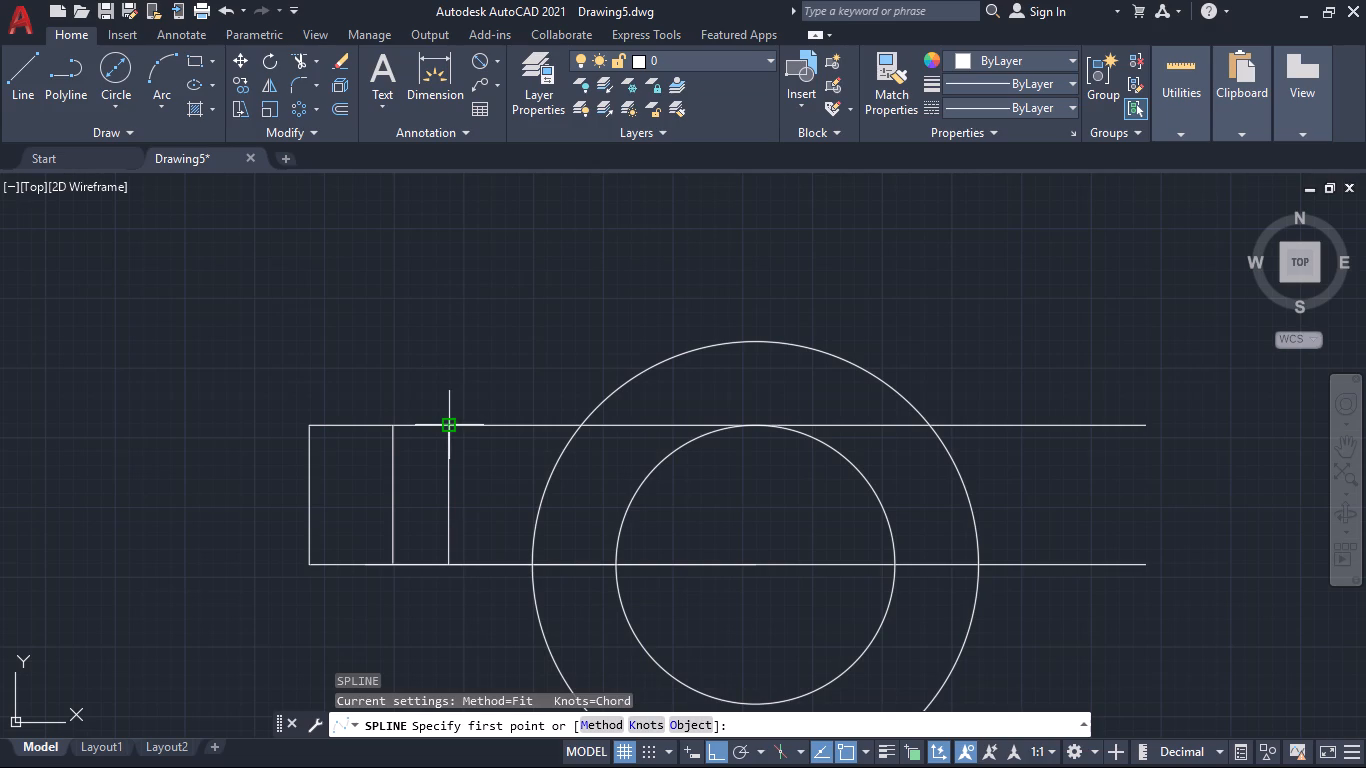
{"action": "left_click", "coordinate": [460, 425]}
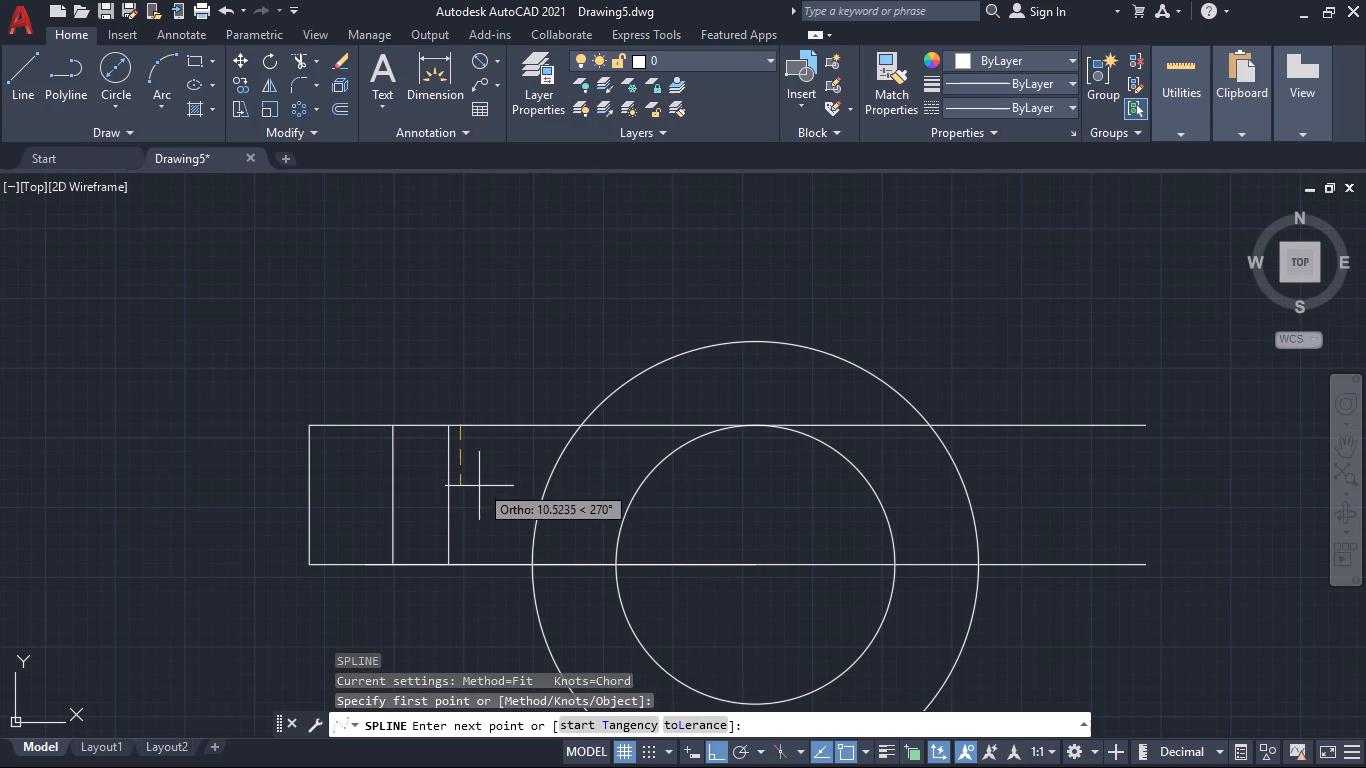
{"action": "left_click", "coordinate": [477, 498]}
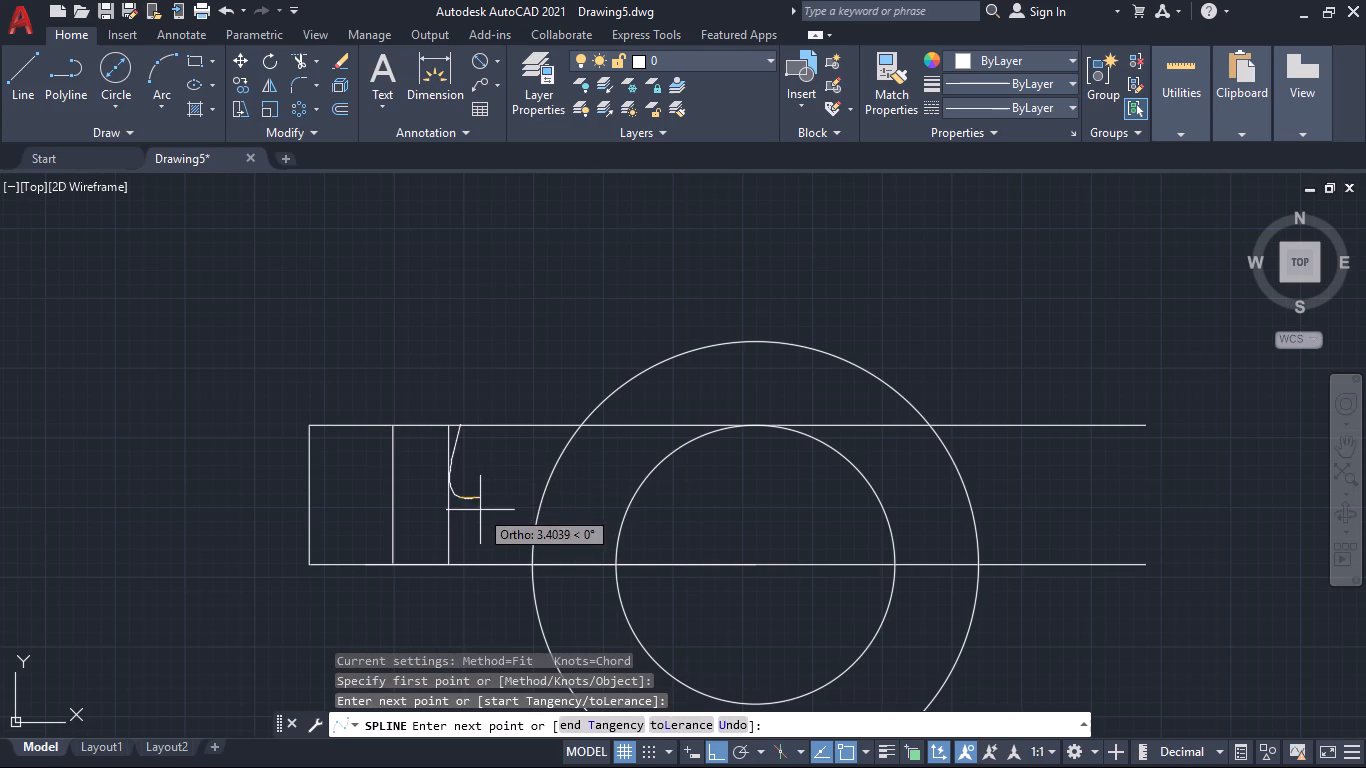
{"action": "left_click", "coordinate": [459, 562]}
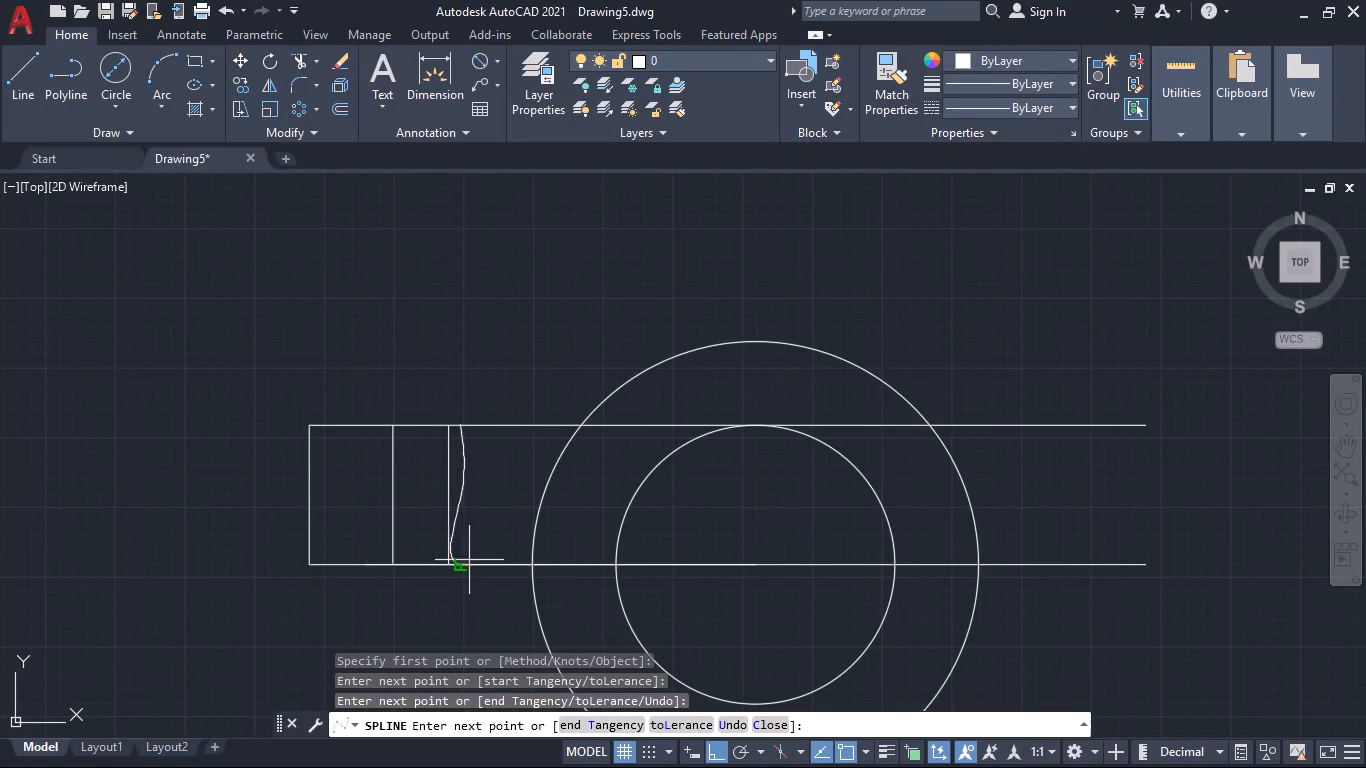
{"action": "key", "text": "space"}
Stretch the spline's middle fit point to the right so that the curve bows toward the circles.
{"action": "left_click", "coordinate": [458, 507]}
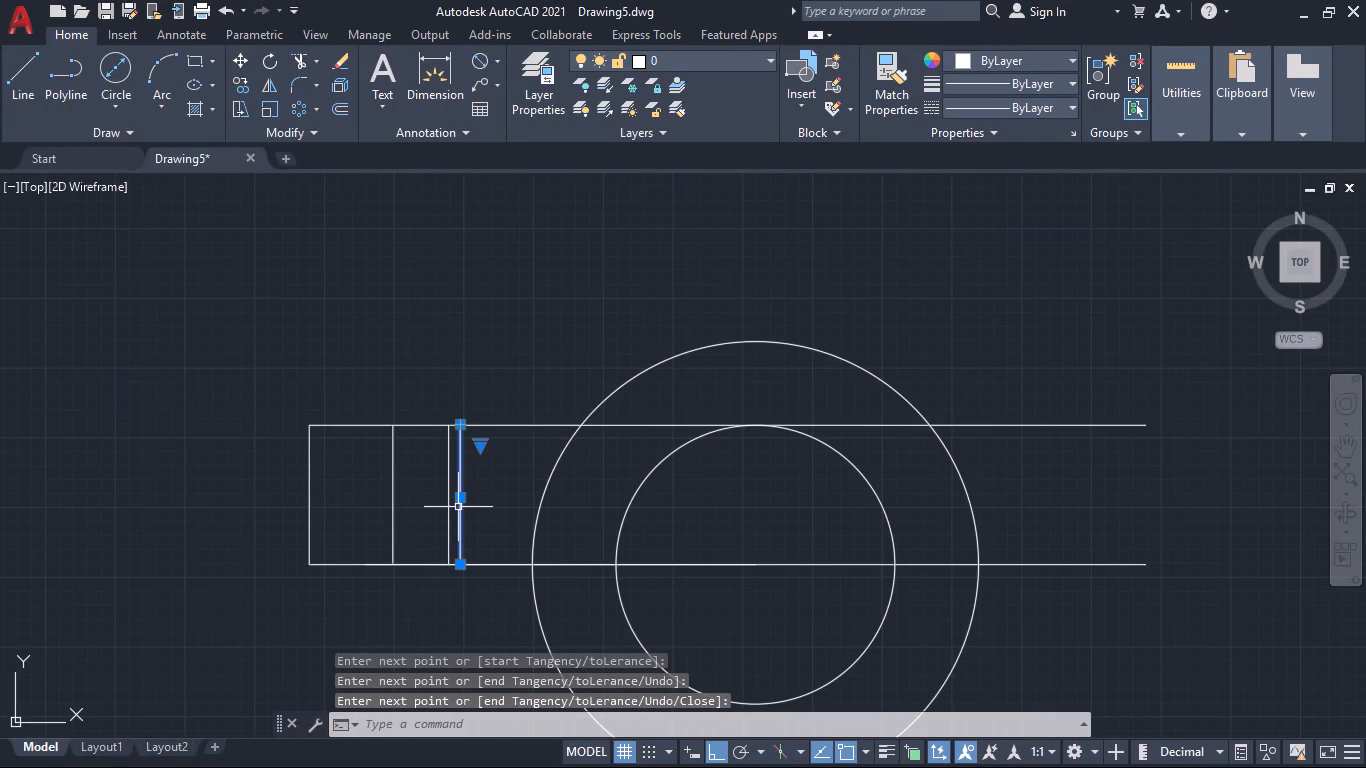
{"action": "left_click", "coordinate": [462, 501]}
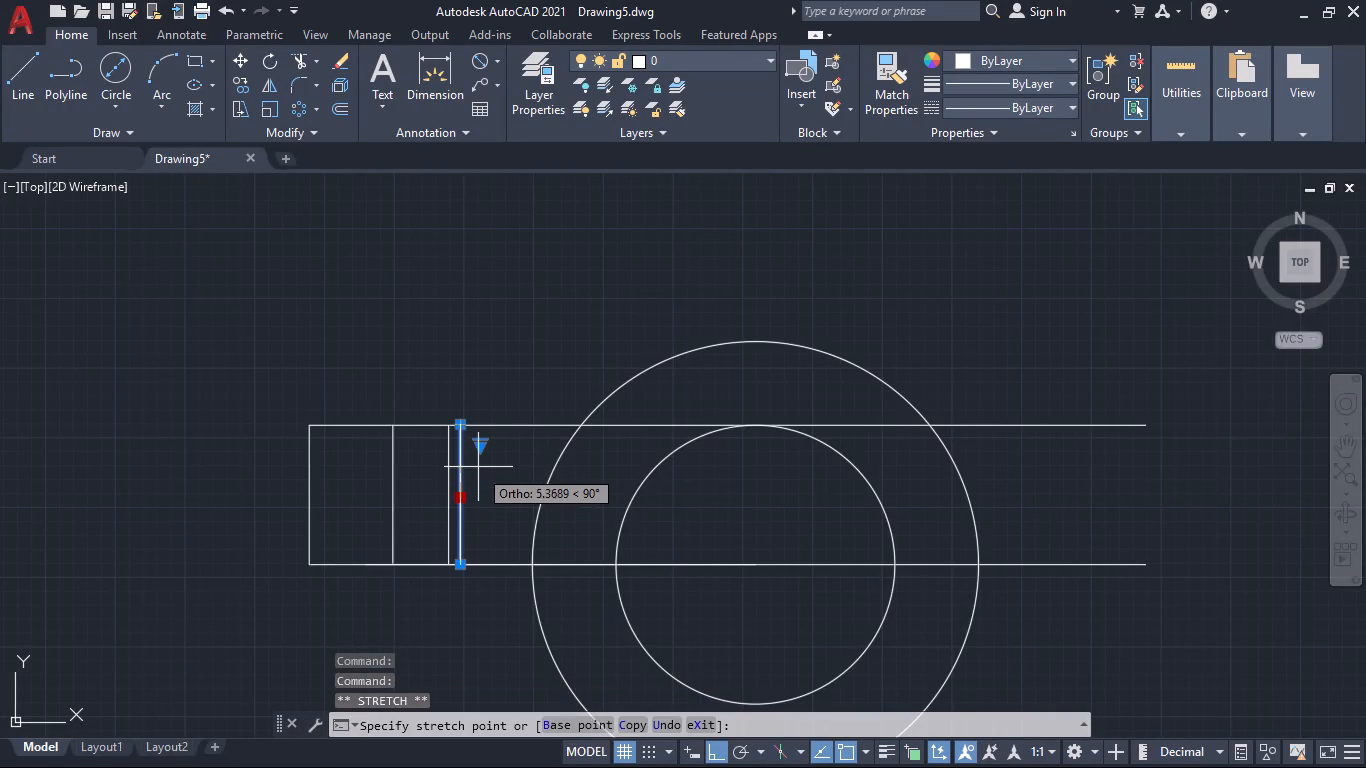
{"action": "left_click", "coordinate": [460, 495]}
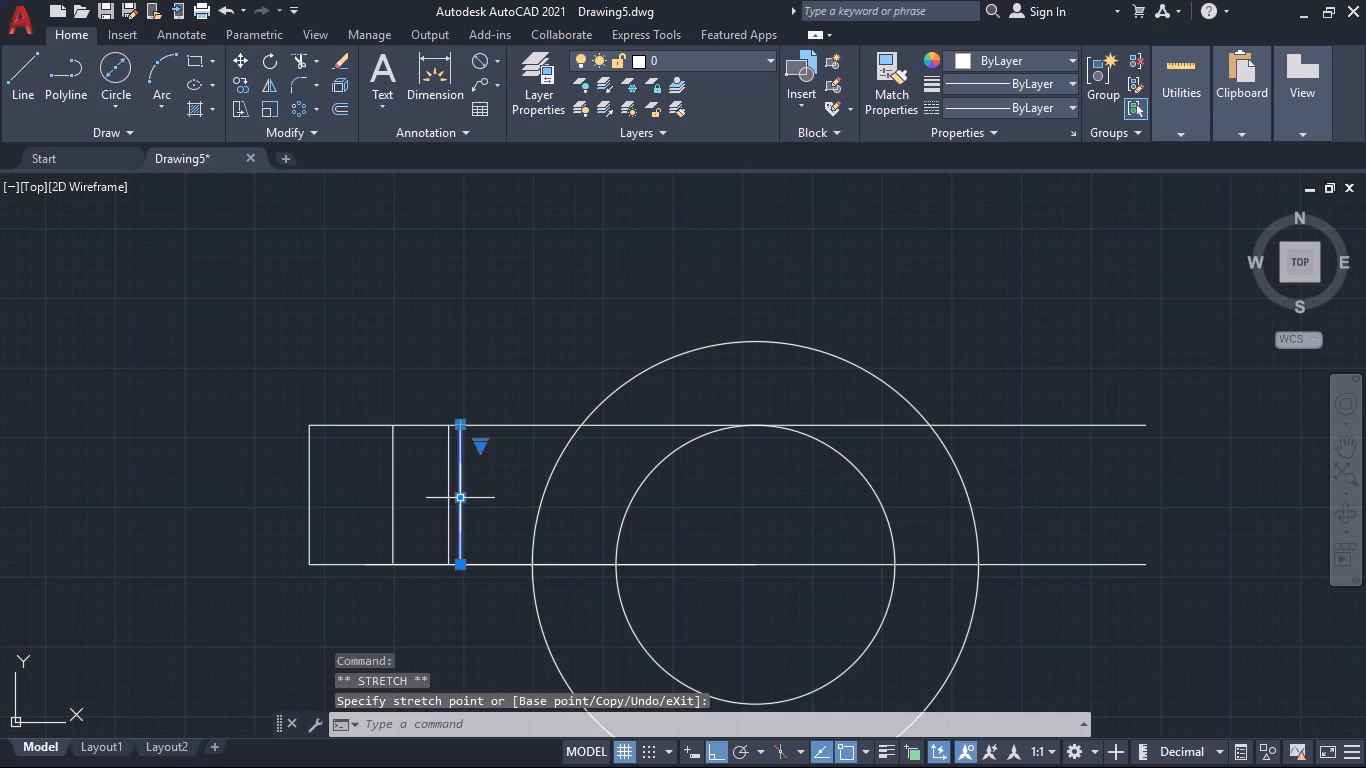
{"action": "left_click", "coordinate": [460, 494]}
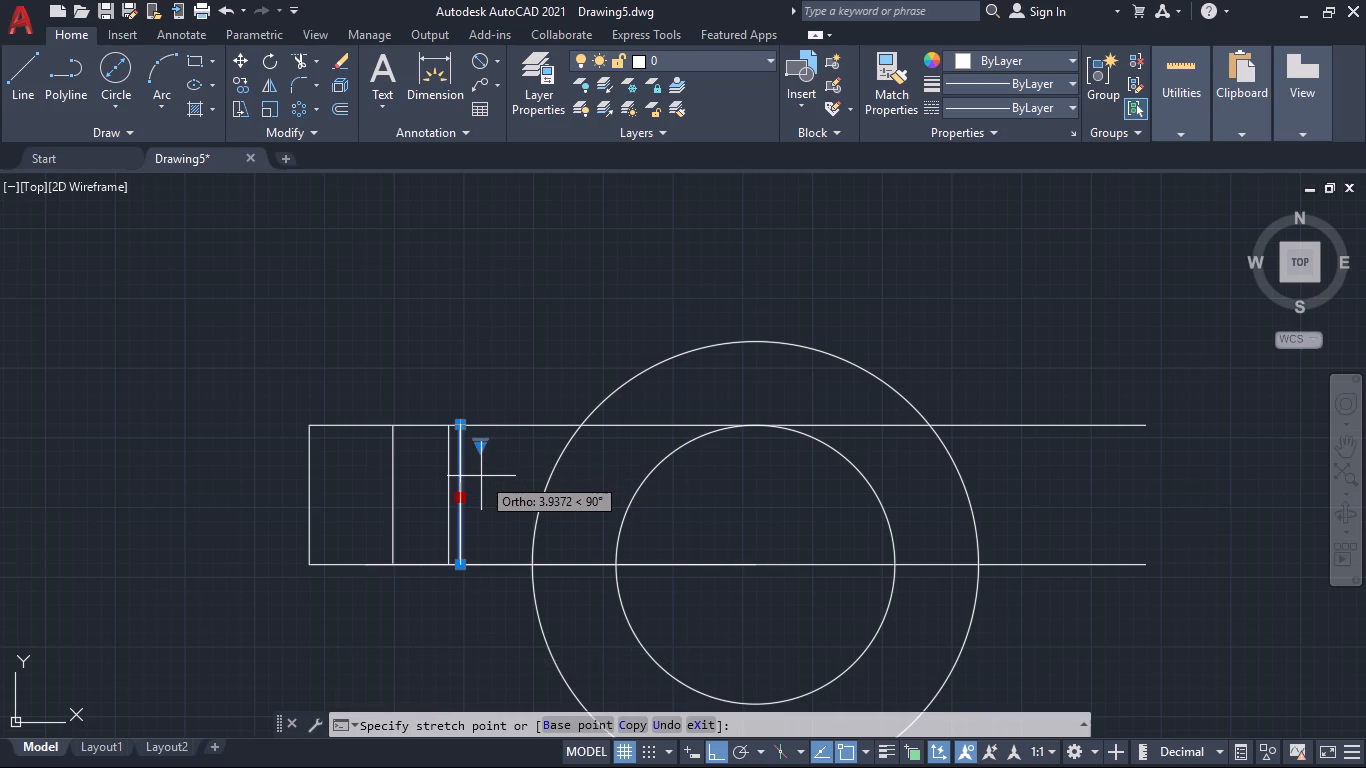
{"action": "left_click", "coordinate": [480, 480]}
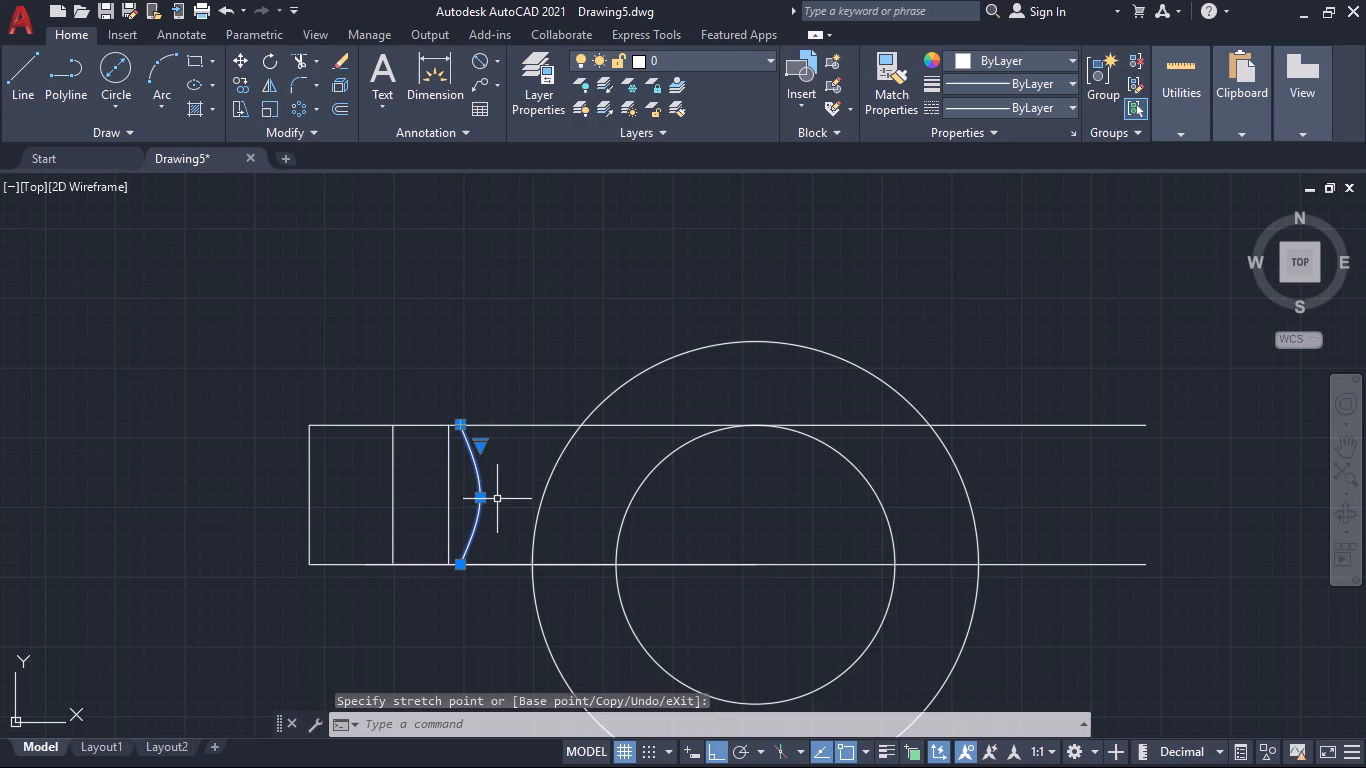
{"action": "key", "text": "Escape"}
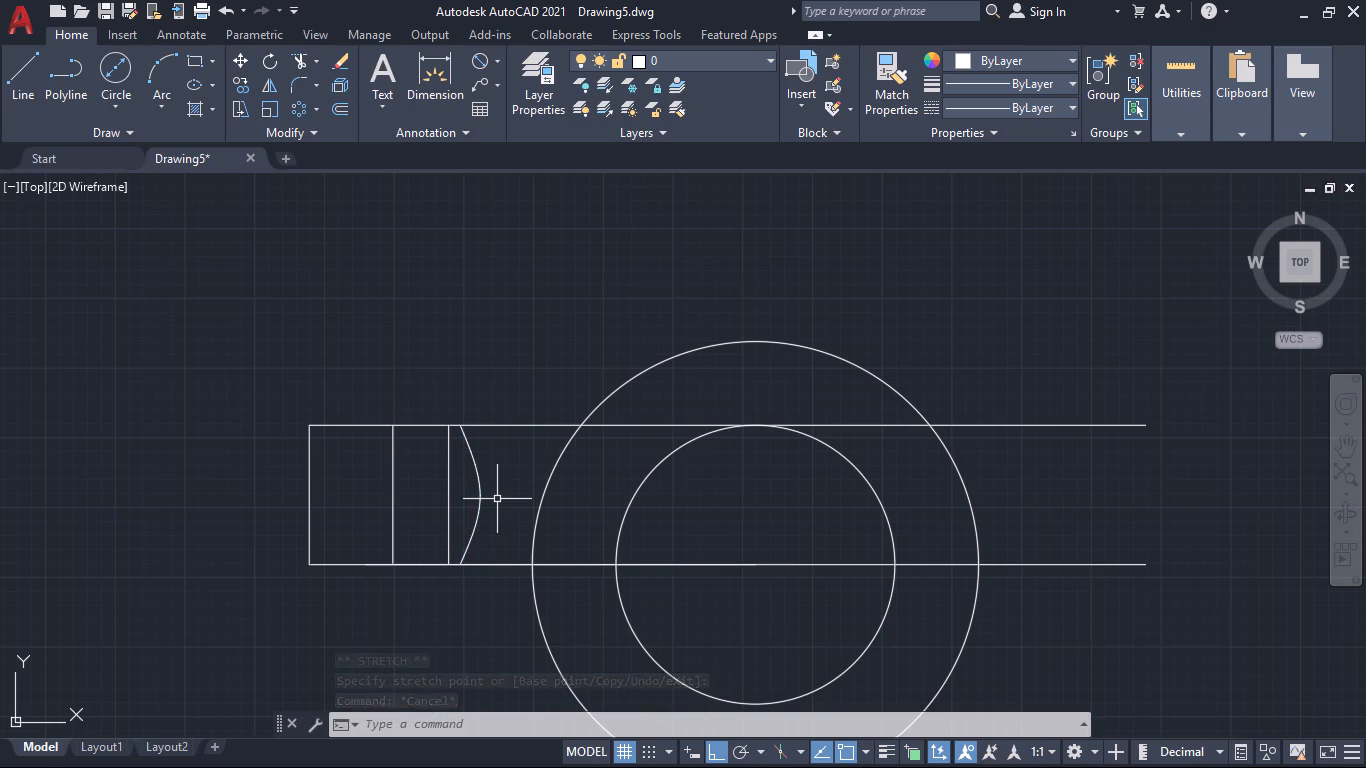
Add a centerline between the two vertical lines left of the spline, using the Centerline command.
{"action": "type", "text": "CEN"}
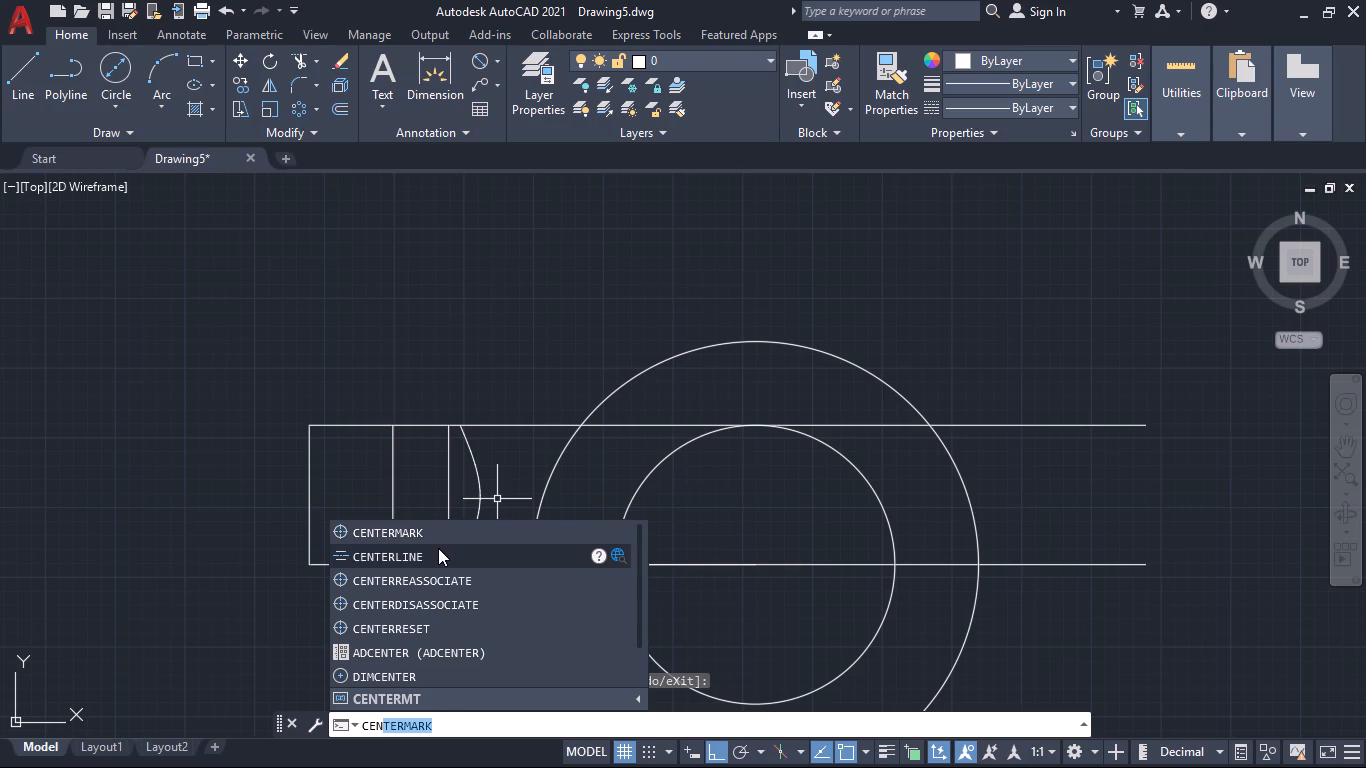
{"action": "left_click", "coordinate": [437, 548]}
{"action": "left_click", "coordinate": [390, 512]}
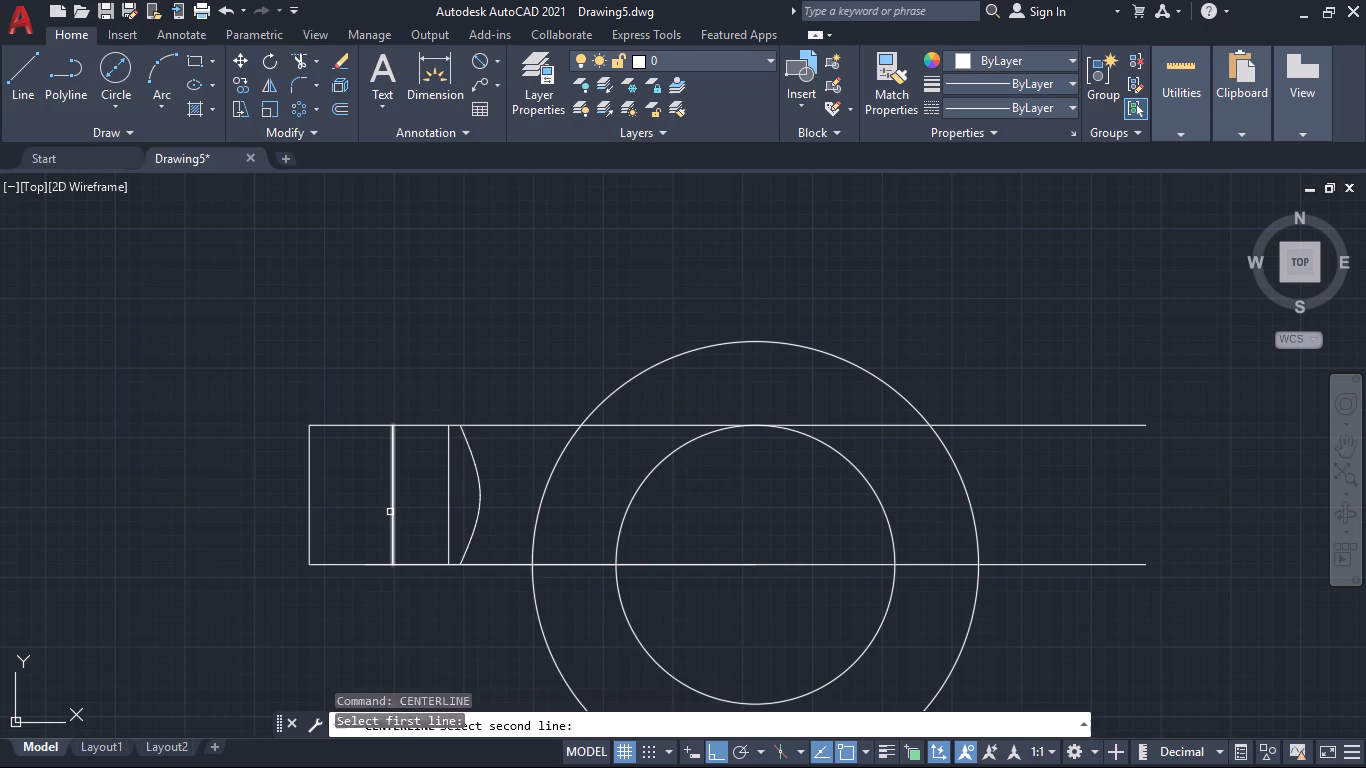
{"action": "left_click", "coordinate": [452, 518]}
{"action": "left_click", "coordinate": [451, 518]}
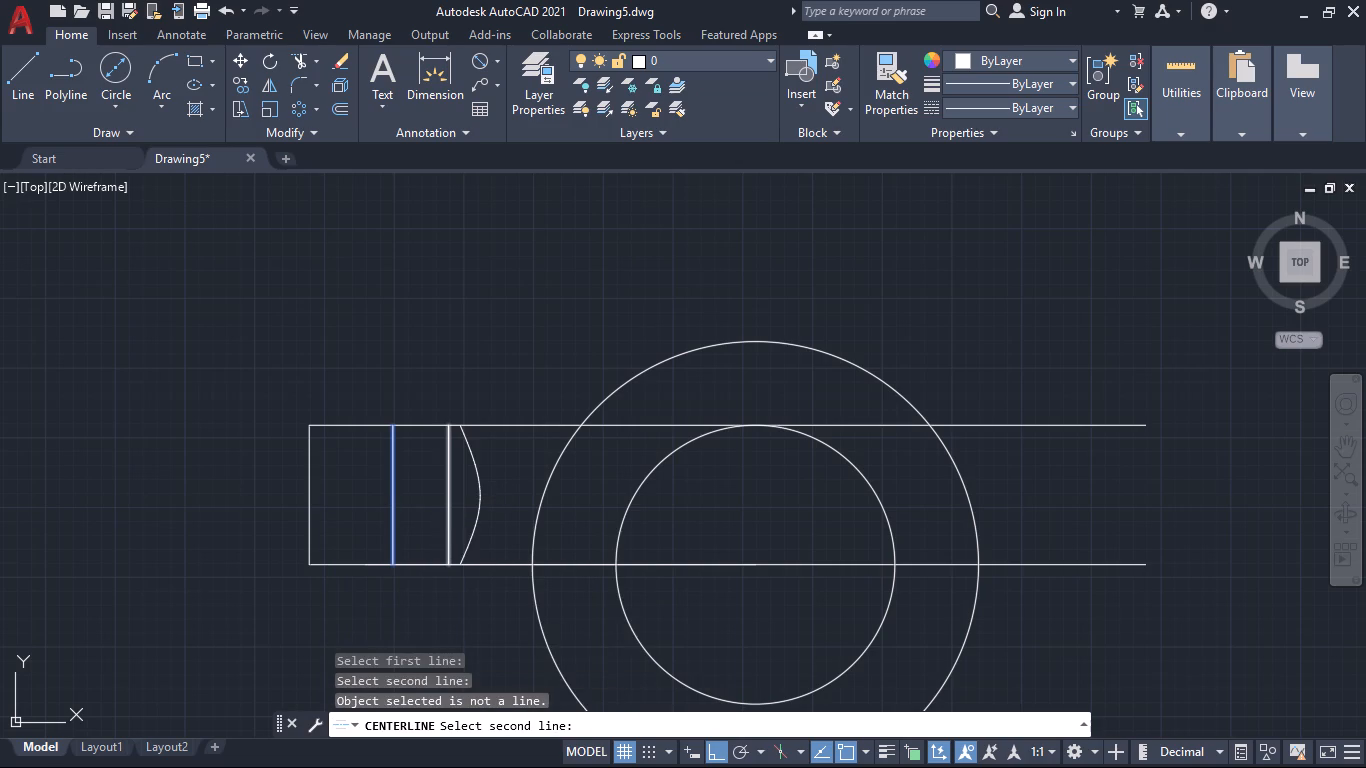
Extend the centerline's lower end slightly below the lower horizontal edge.
{"action": "left_click", "coordinate": [421, 530]}
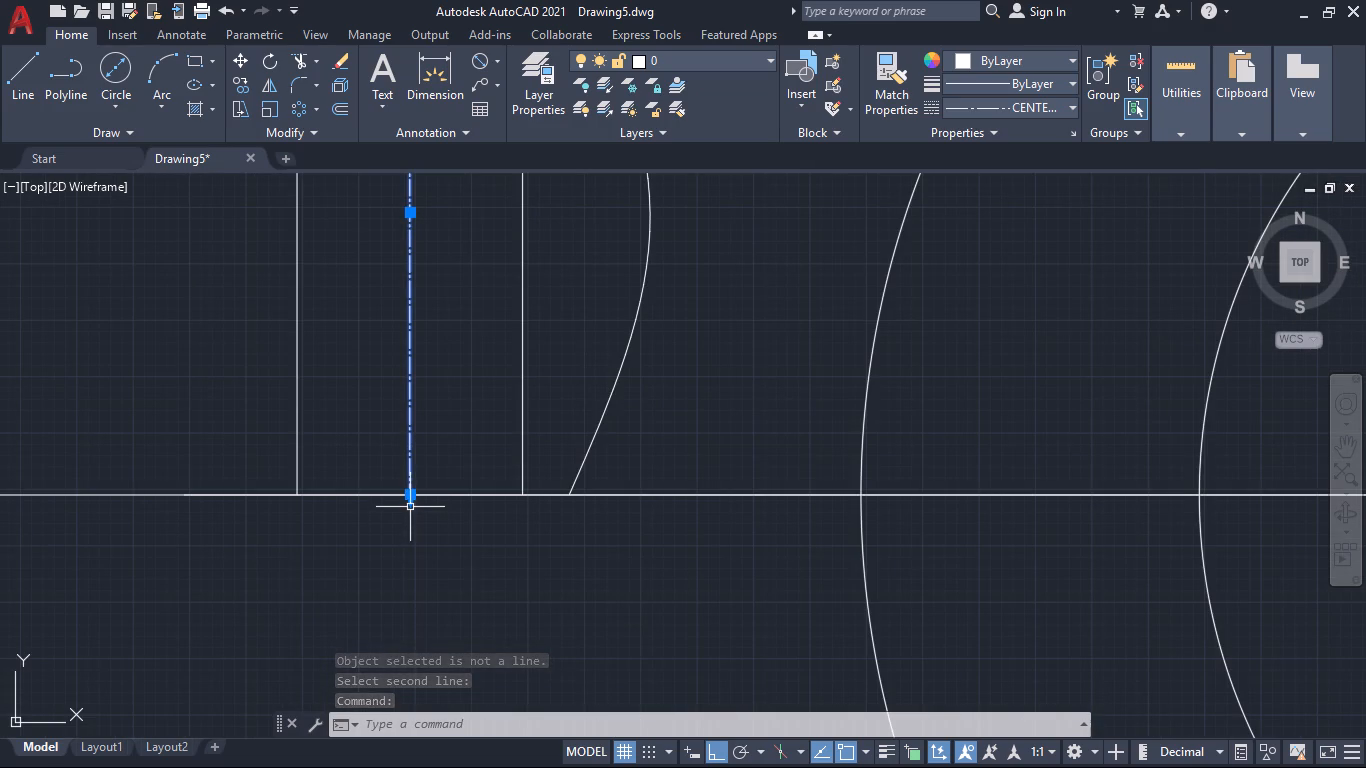
{"action": "left_click", "coordinate": [410, 507]}
{"action": "left_click", "coordinate": [410, 544]}
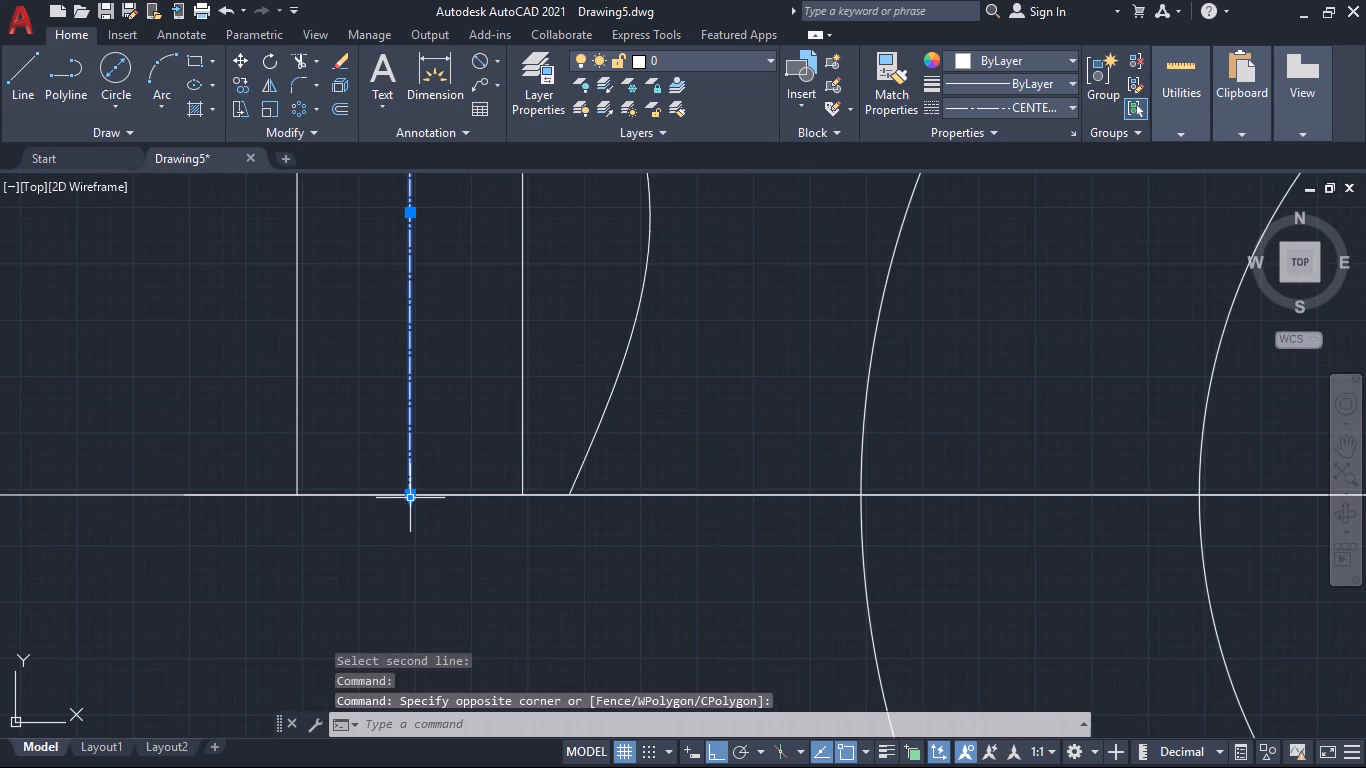
{"action": "left_click", "coordinate": [349, 487]}
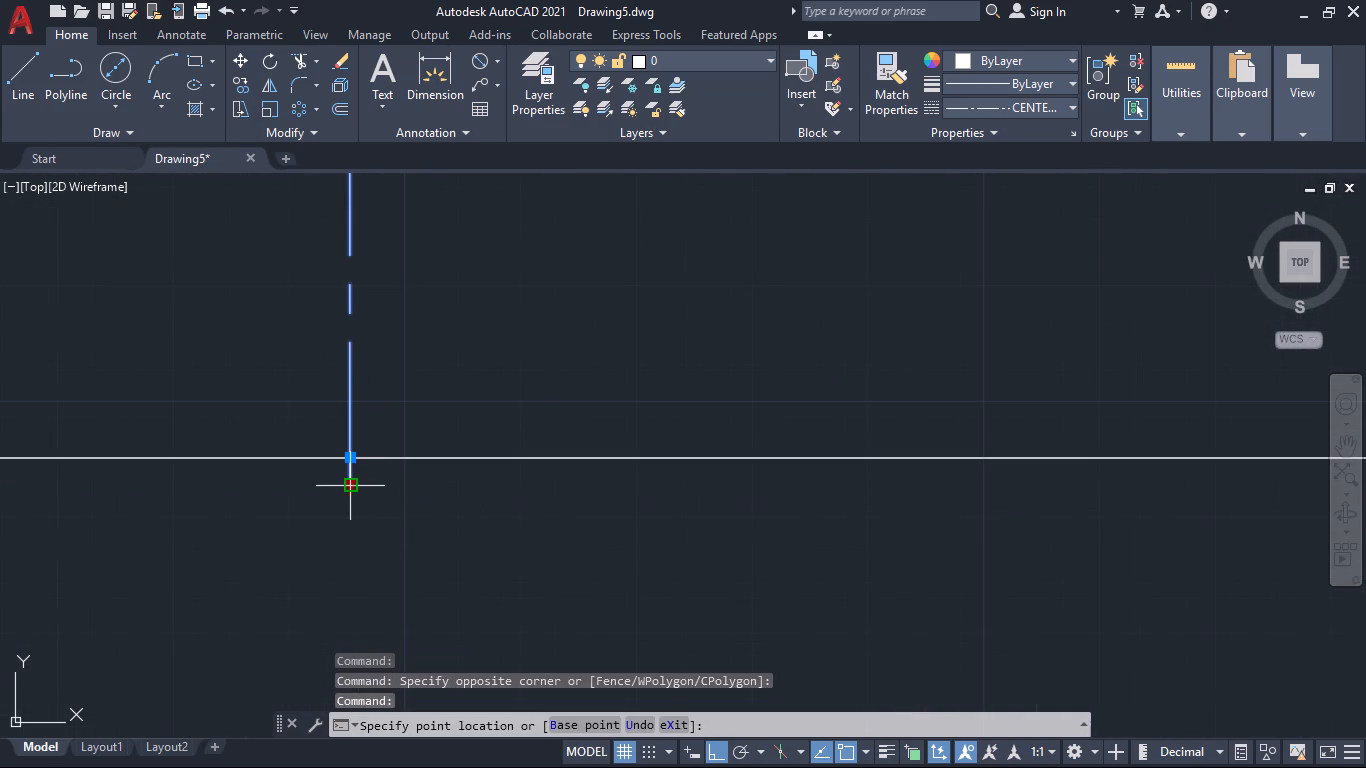
{"action": "left_click", "coordinate": [348, 689]}
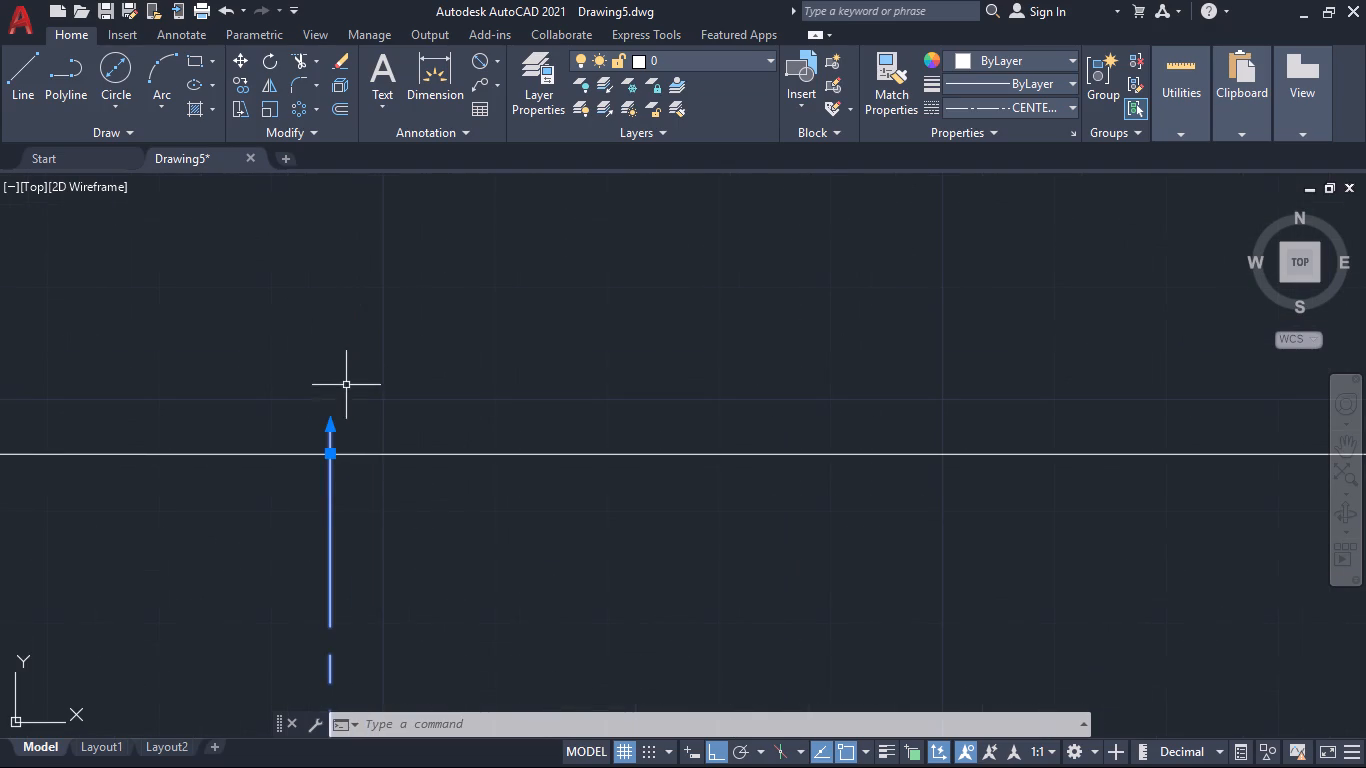
Extend the centerline's upper end slightly above the upper horizontal edge and deselect it.
{"action": "left_click", "coordinate": [331, 430]}
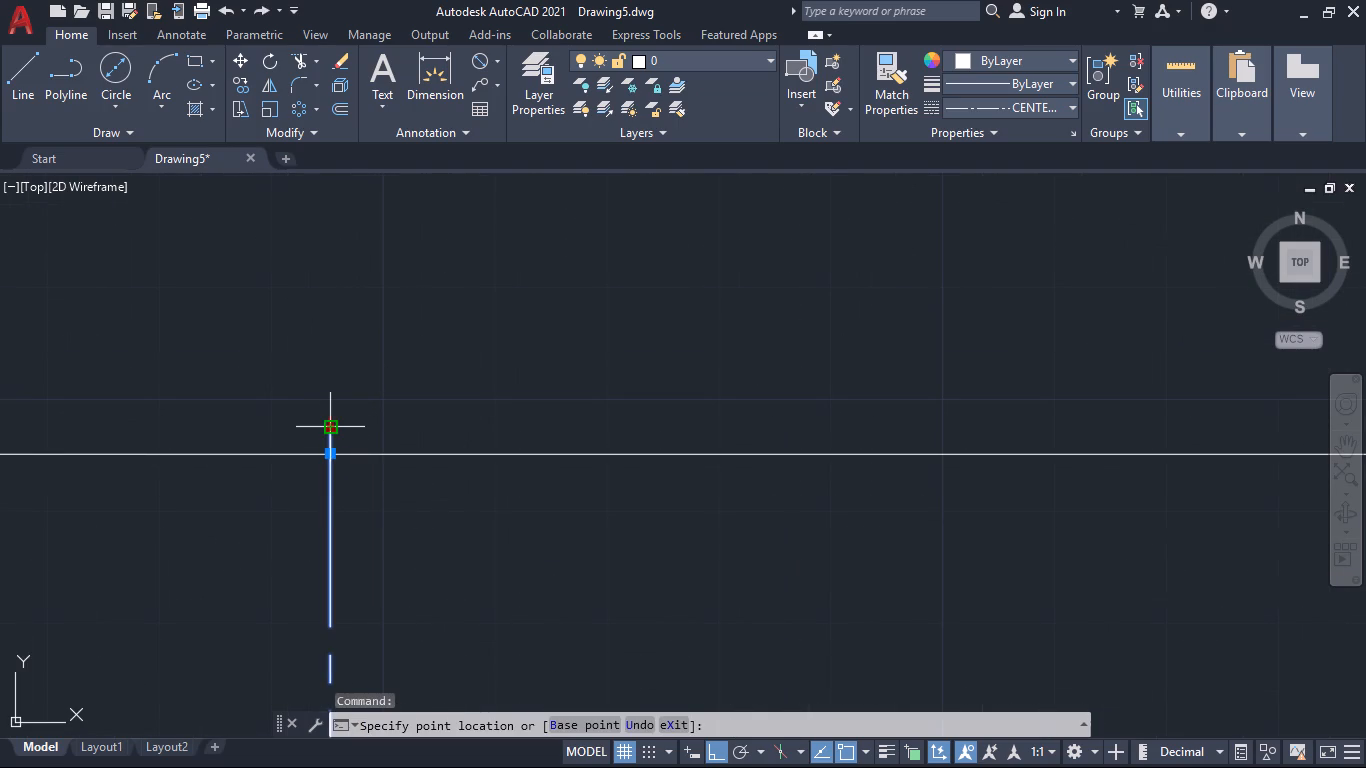
{"action": "left_click", "coordinate": [331, 424]}
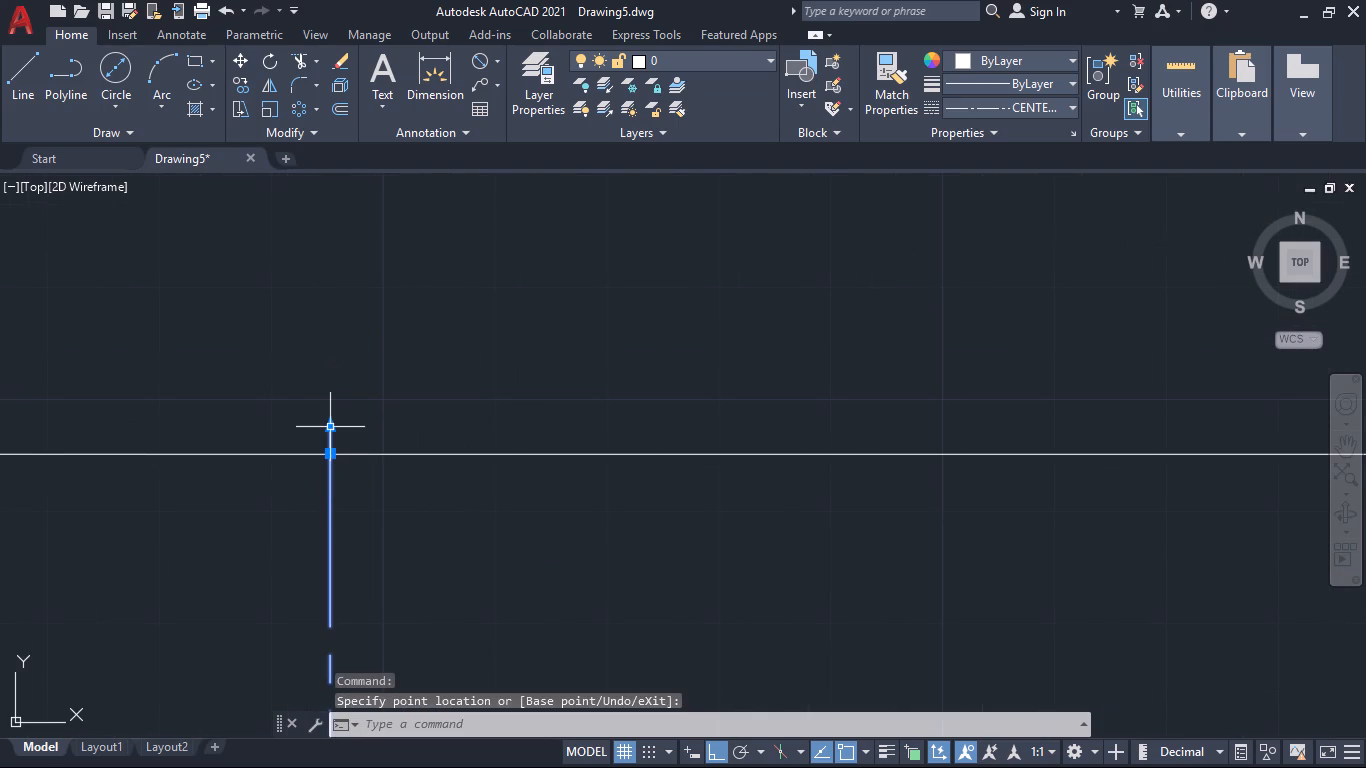
{"action": "left_click", "coordinate": [332, 426]}
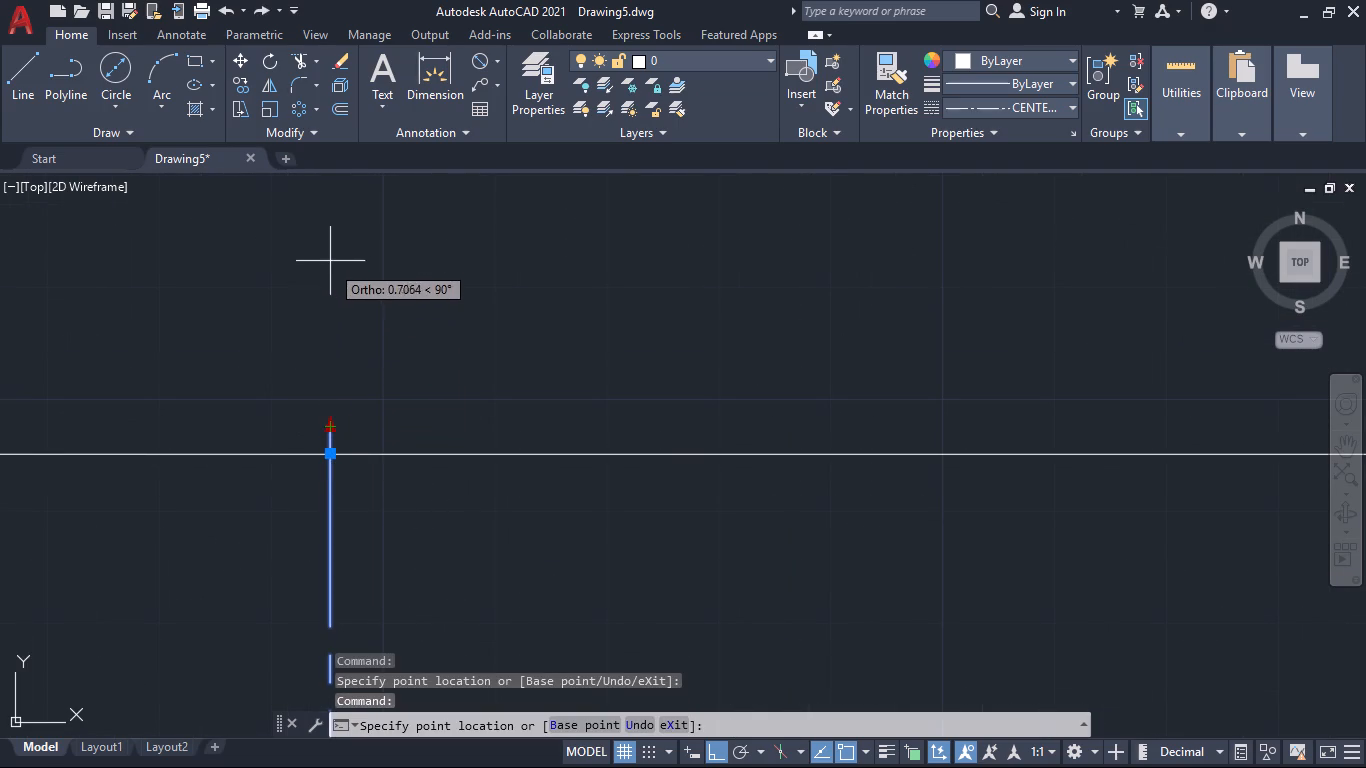
{"action": "left_click", "coordinate": [329, 205]}
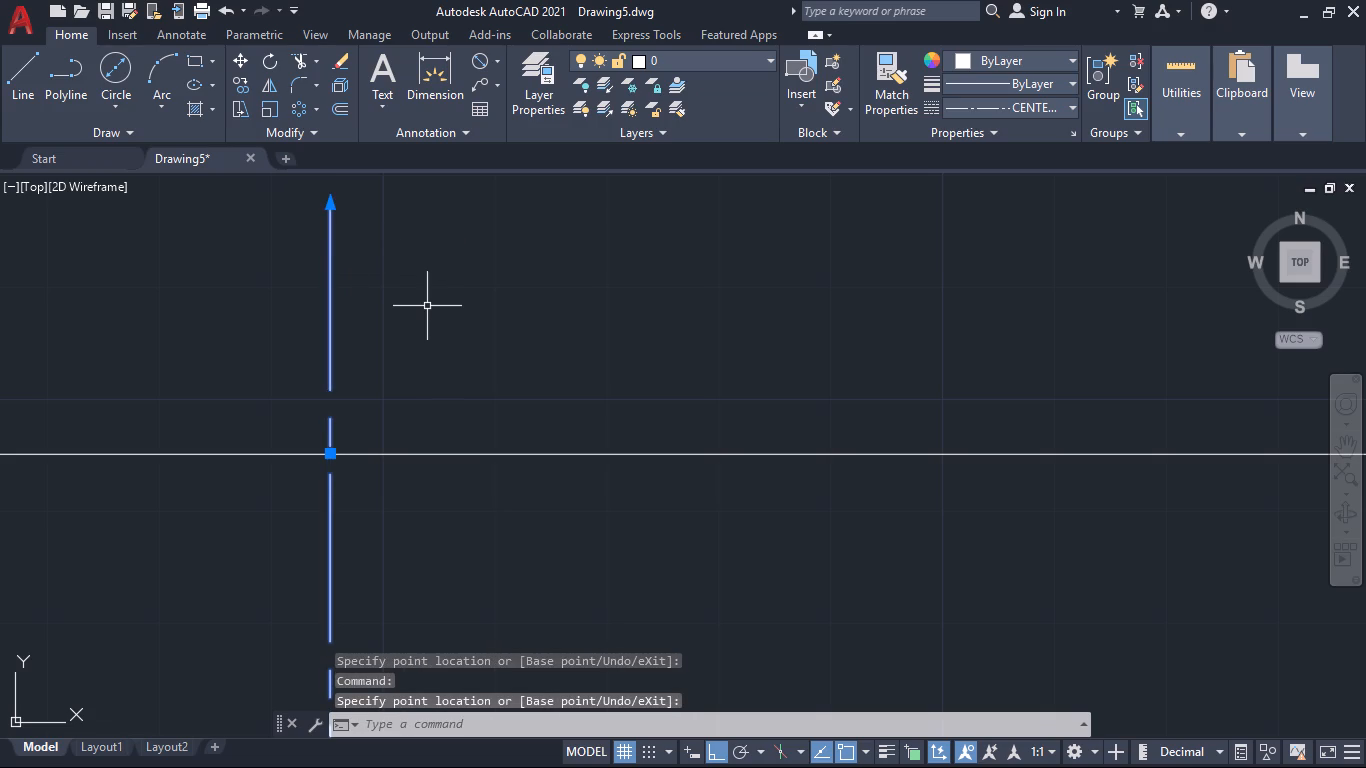
{"action": "key", "text": "Escape"}
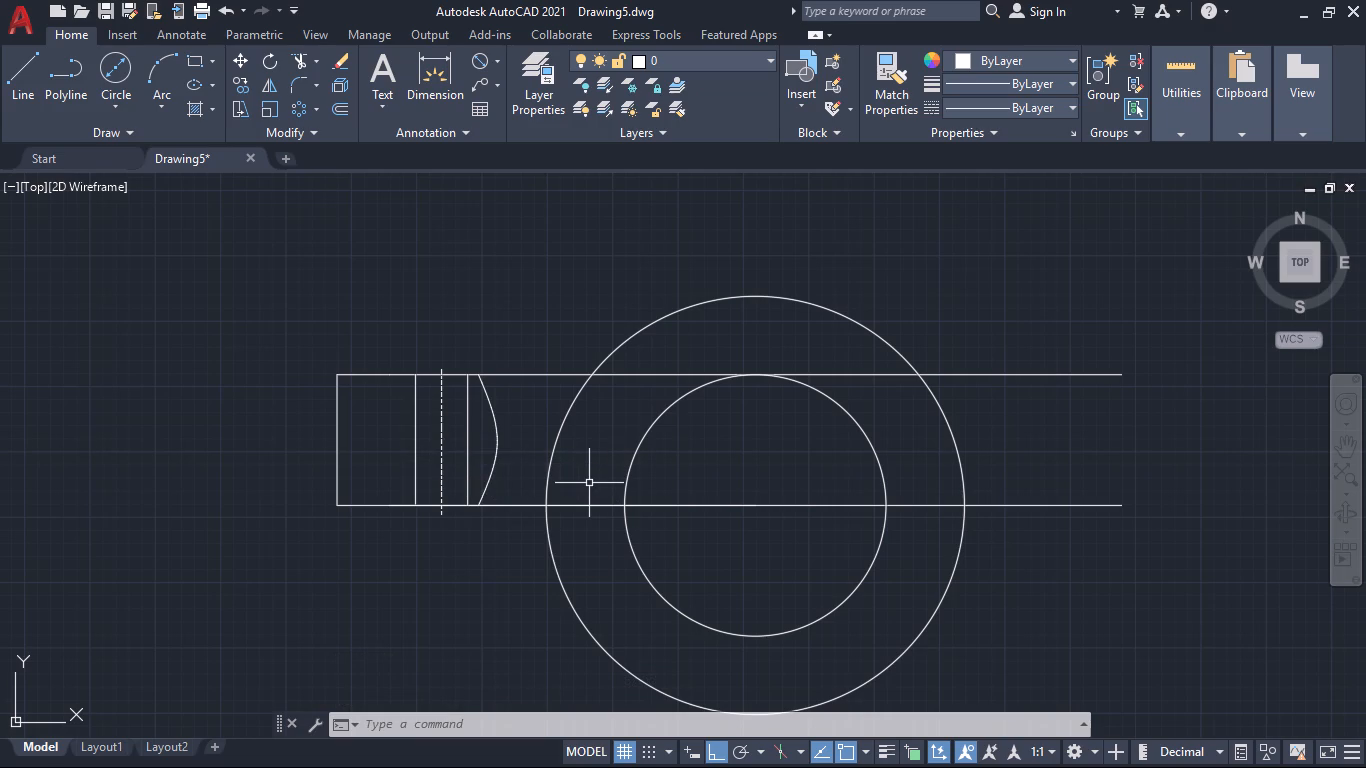
Trim away the lower halves of both circles and the part of the lower horizontal edge inside the inner circle.
{"action": "type", "text": "TR"}
{"action": "key", "text": "Return"}
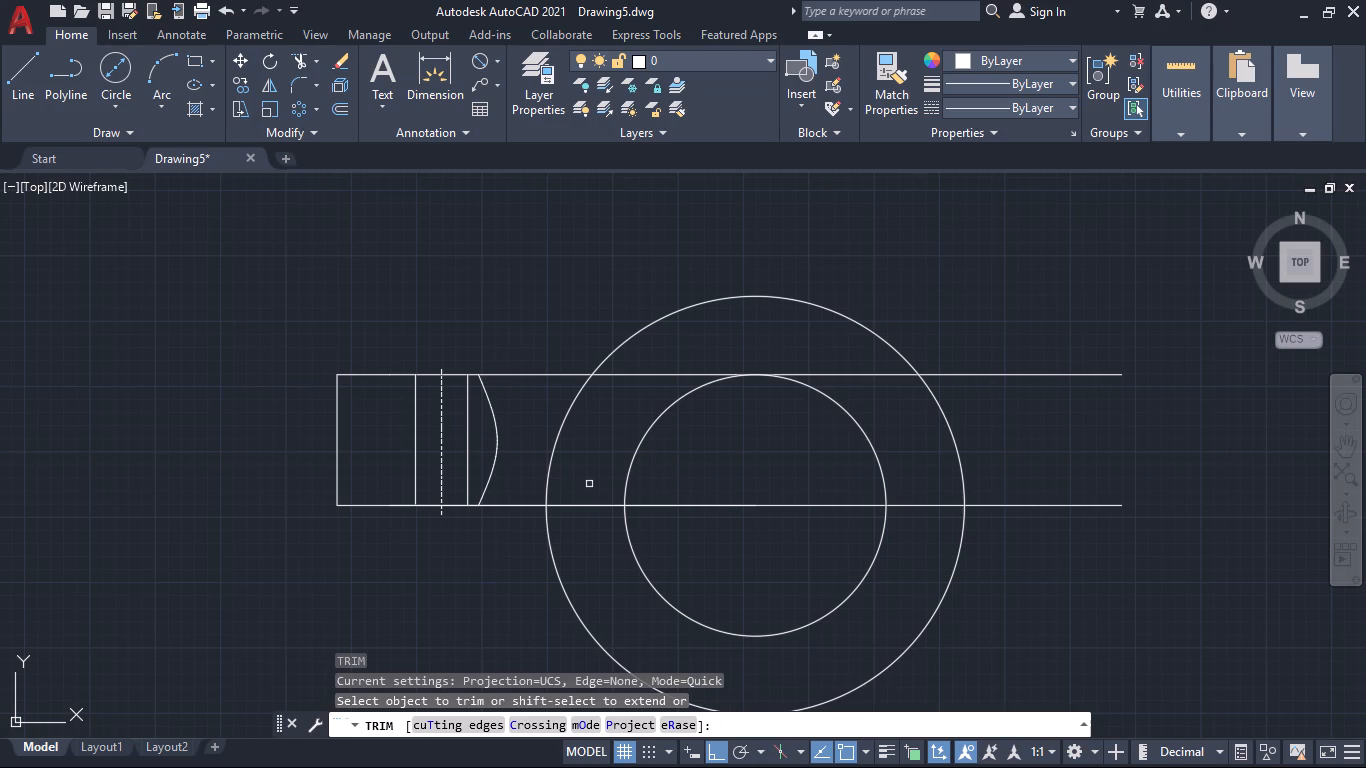
{"action": "left_click", "coordinate": [498, 571]}
{"action": "left_click", "coordinate": [1266, 652]}
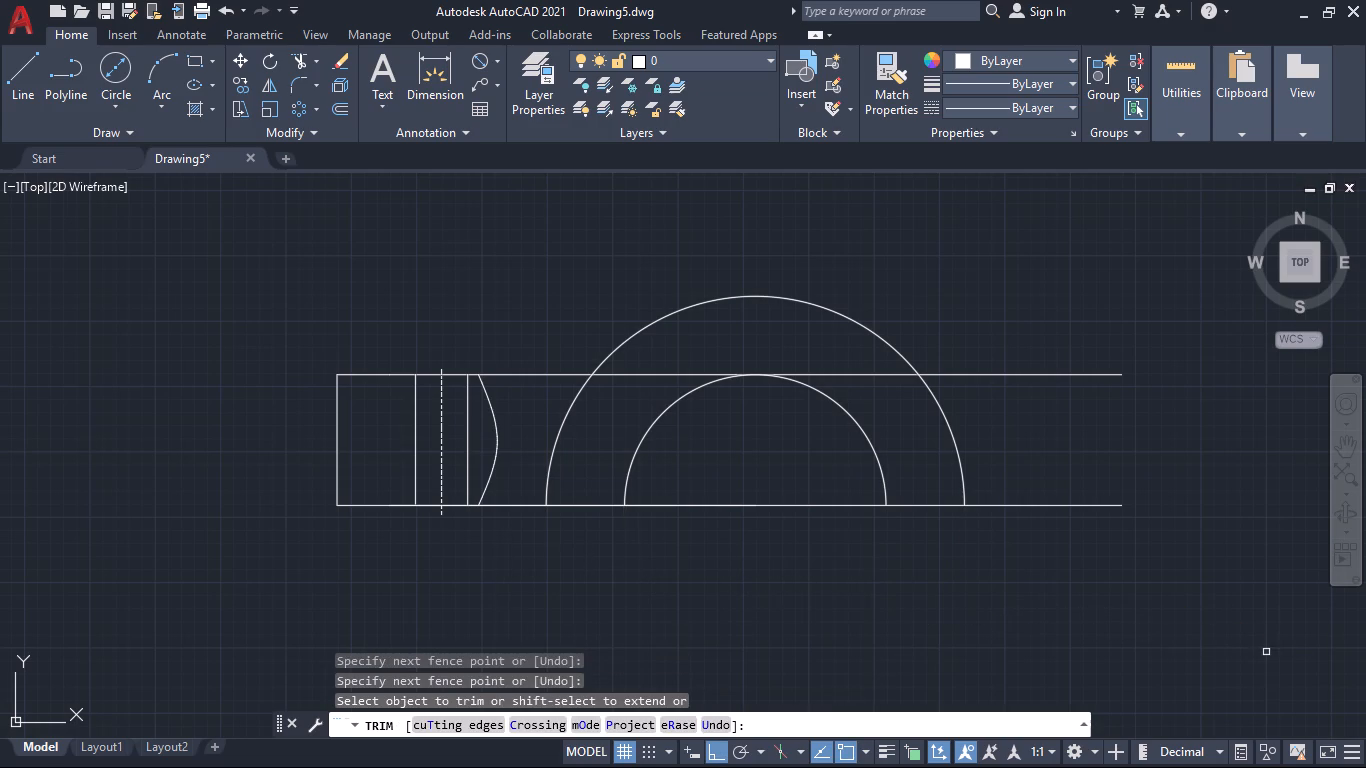
{"action": "left_click", "coordinate": [808, 524]}
{"action": "left_click", "coordinate": [775, 467]}
{"action": "left_click", "coordinate": [742, 465]}
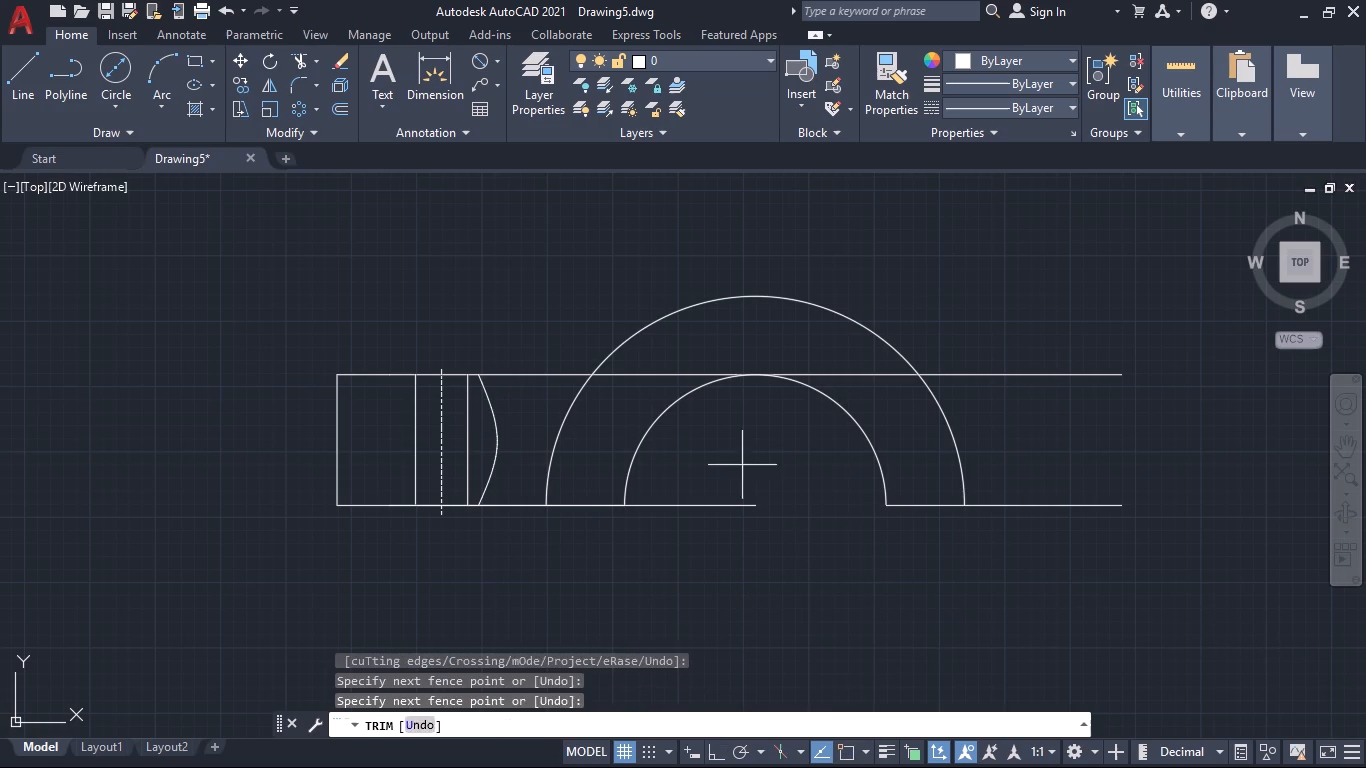
{"action": "left_click", "coordinate": [674, 542]}
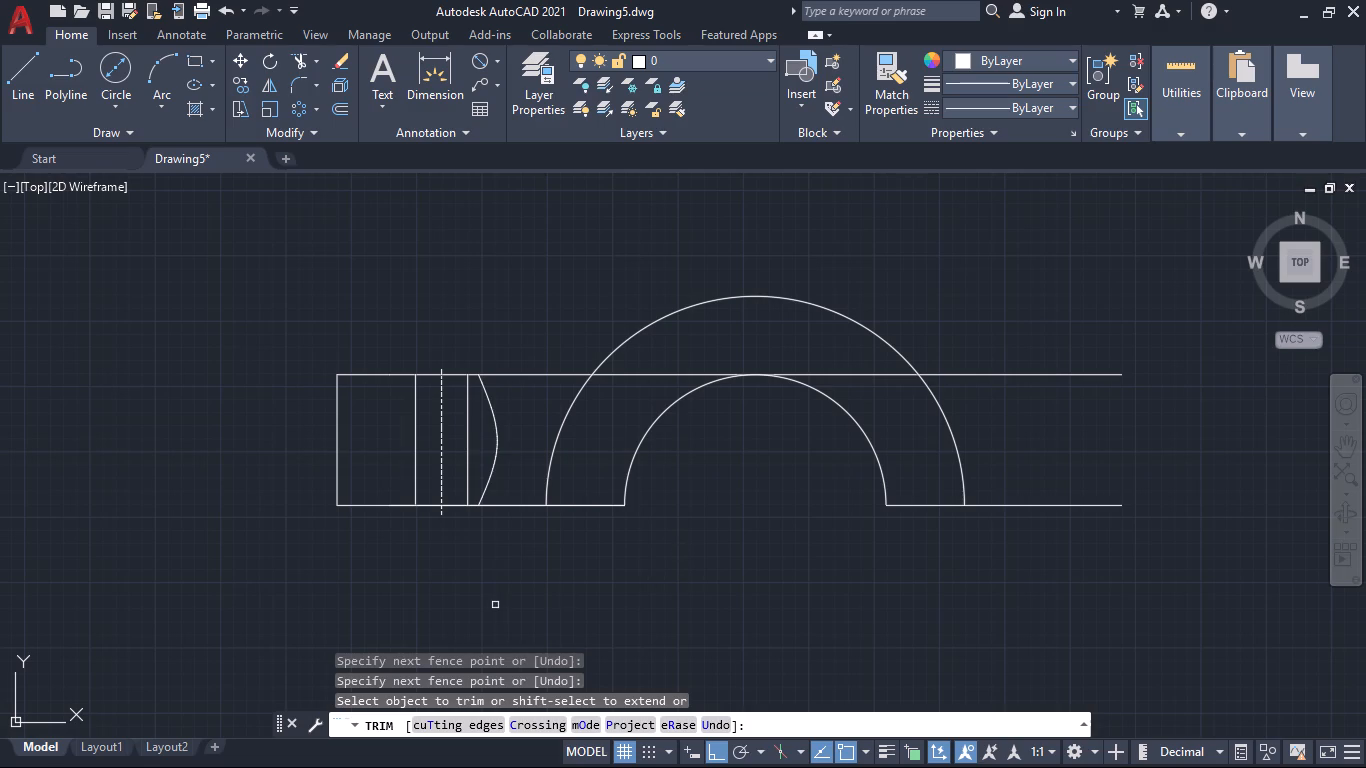
Draw a line from the arcs' centre 60 to the right along the lower edge, continuing vertically up to the upper edge.
{"action": "left_click", "coordinate": [3, 71]}
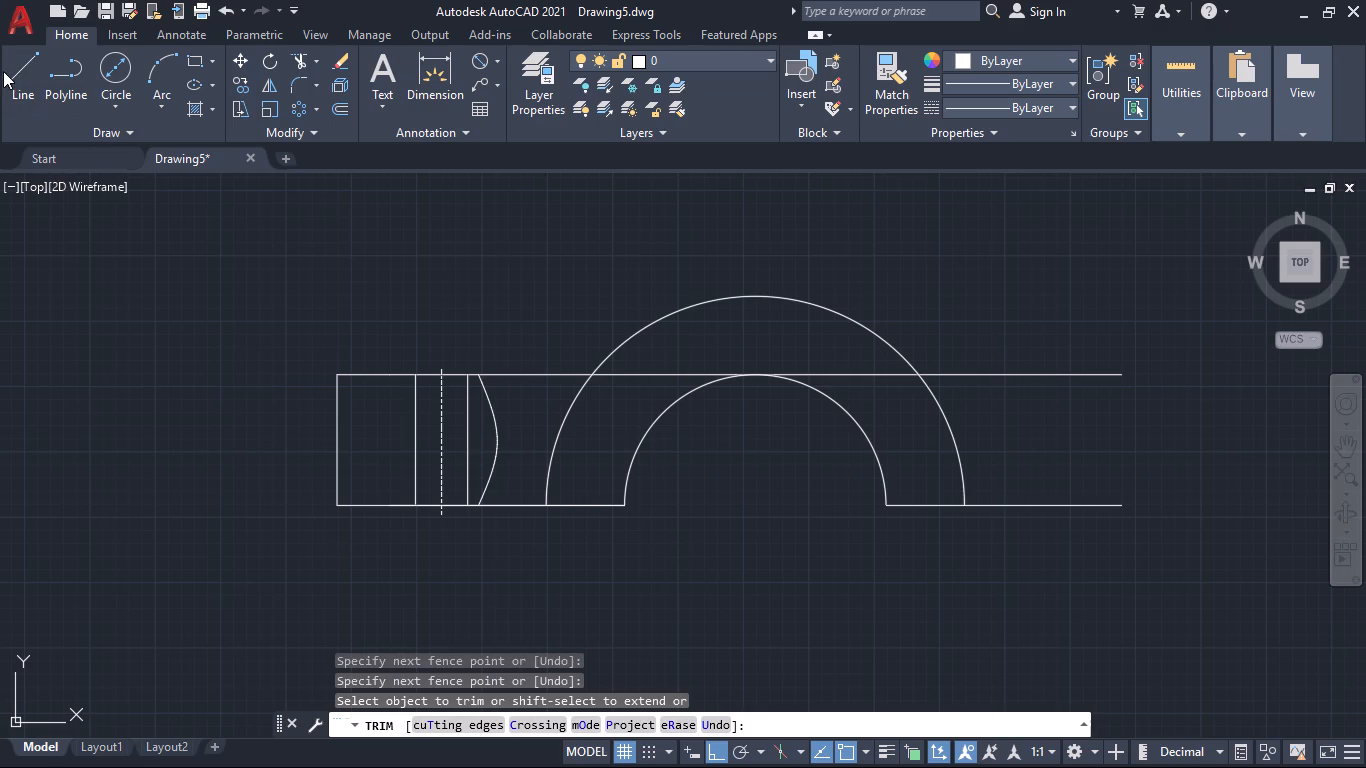
{"action": "left_click", "coordinate": [19, 71]}
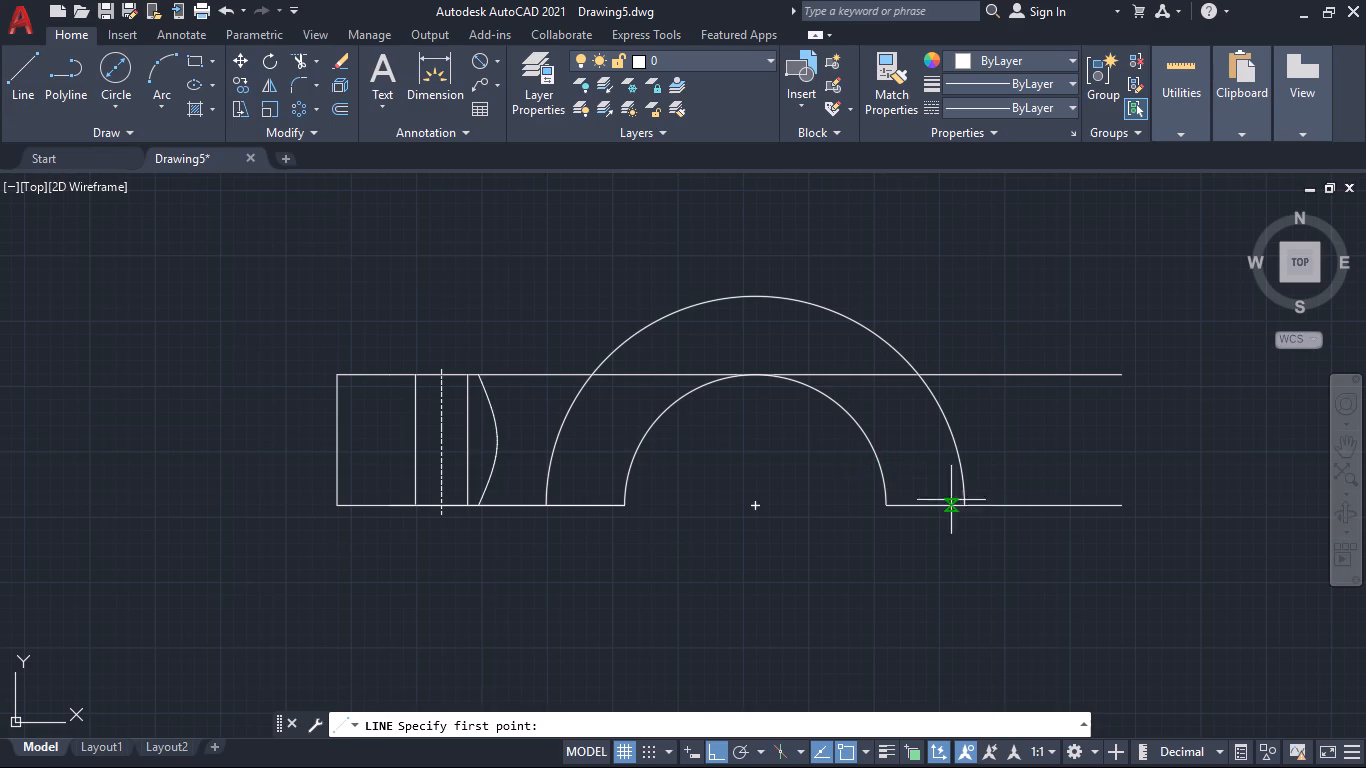
{"action": "left_click", "coordinate": [751, 507]}
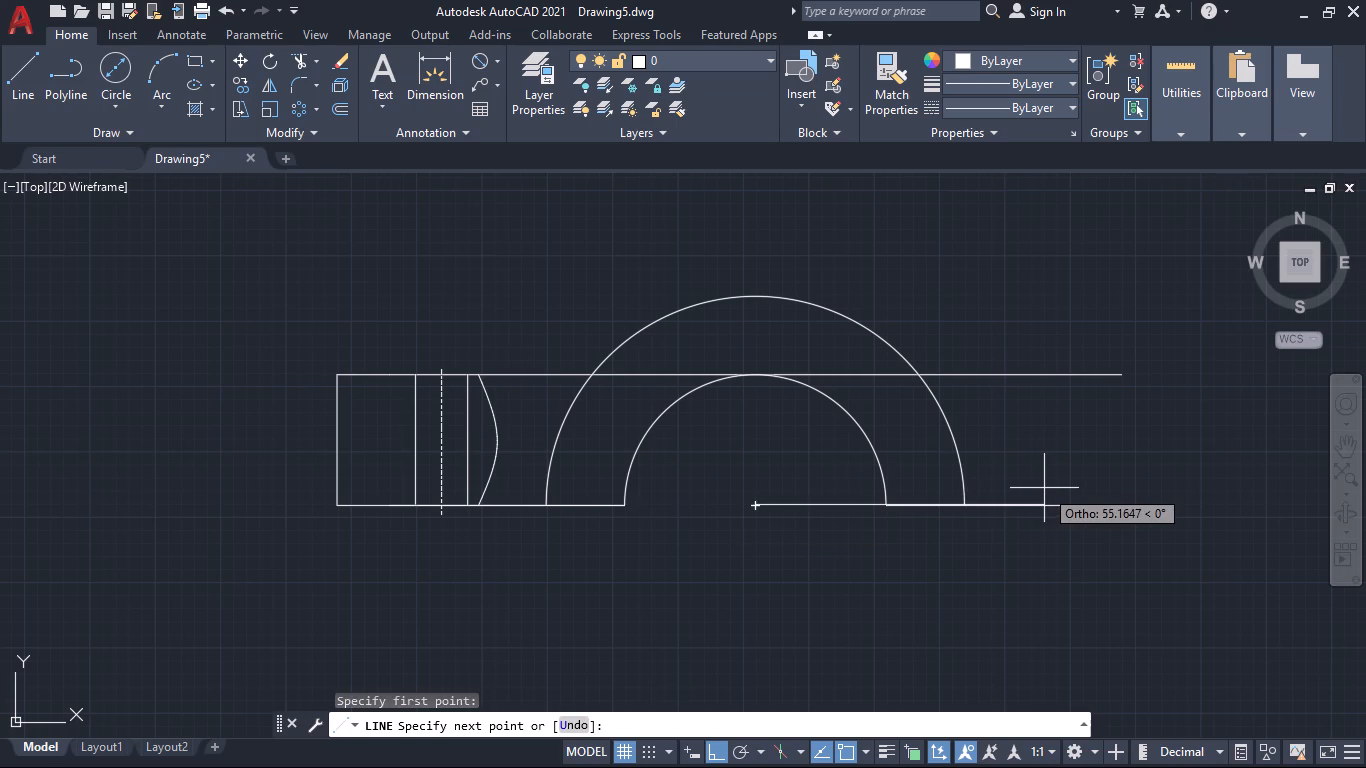
{"action": "type", "text": "60"}
{"action": "key", "text": "Return"}
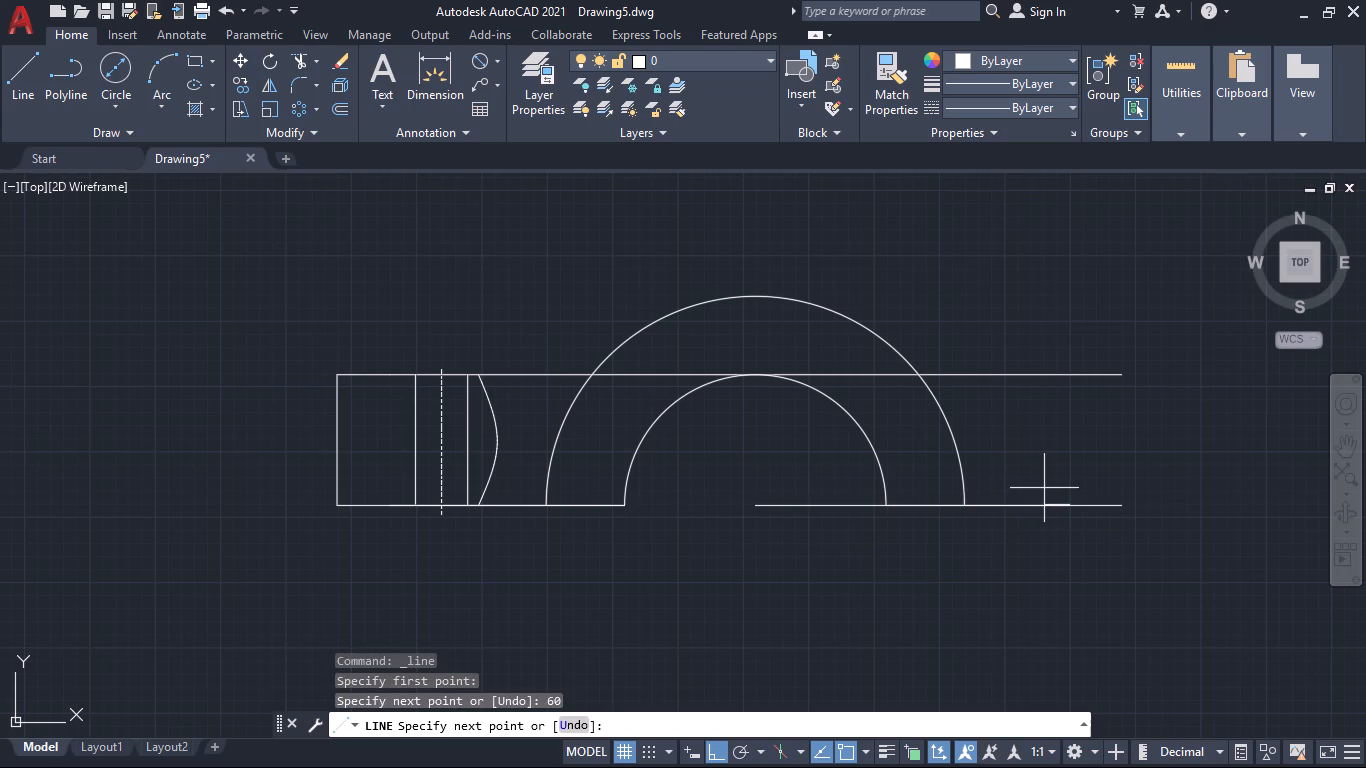
{"action": "left_click", "coordinate": [1066, 372]}
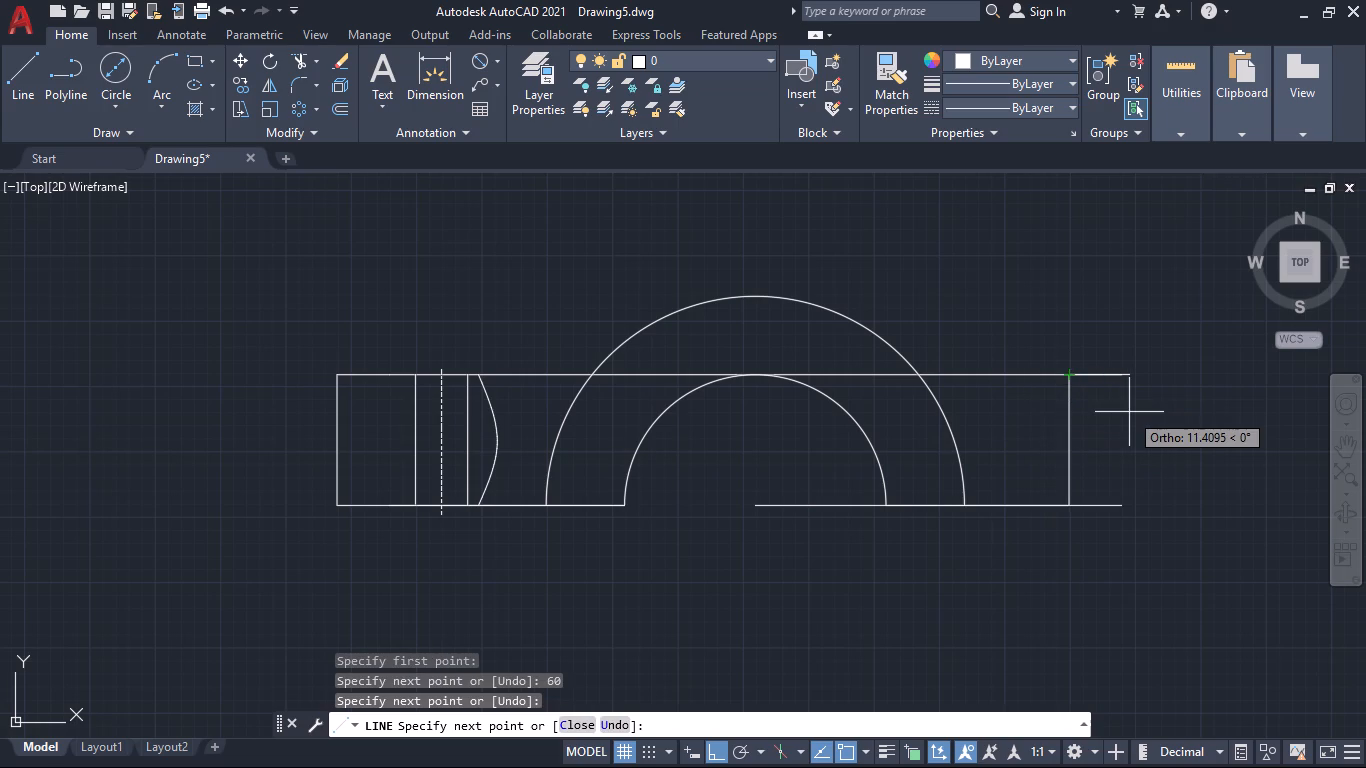
{"action": "key", "text": "Escape"}
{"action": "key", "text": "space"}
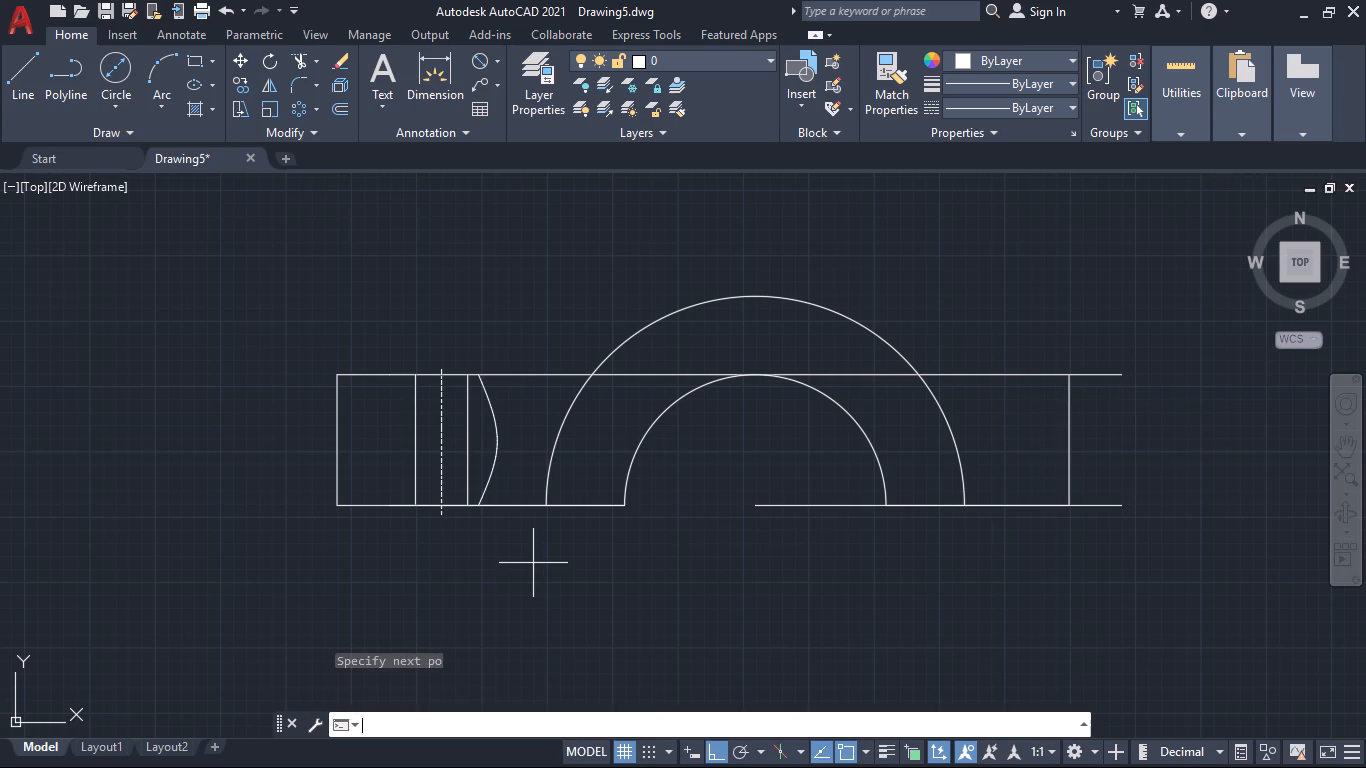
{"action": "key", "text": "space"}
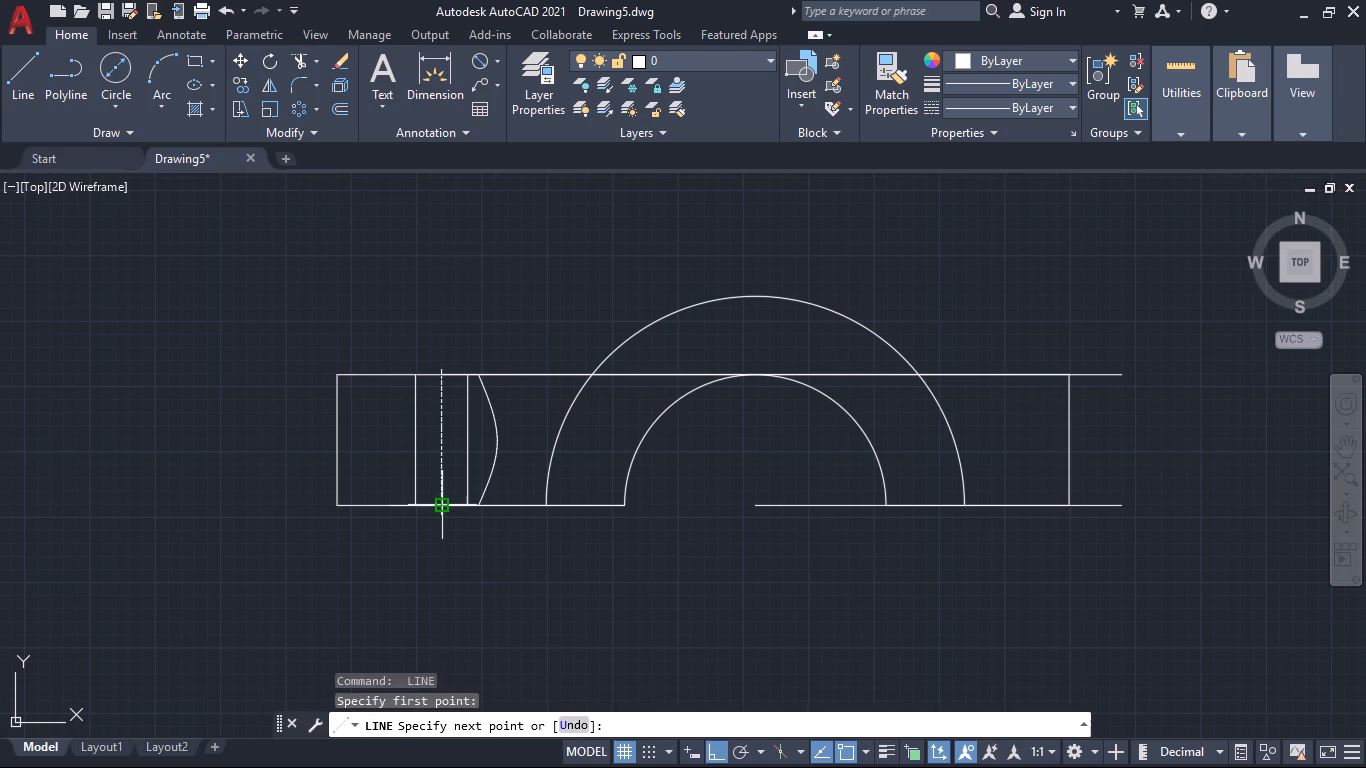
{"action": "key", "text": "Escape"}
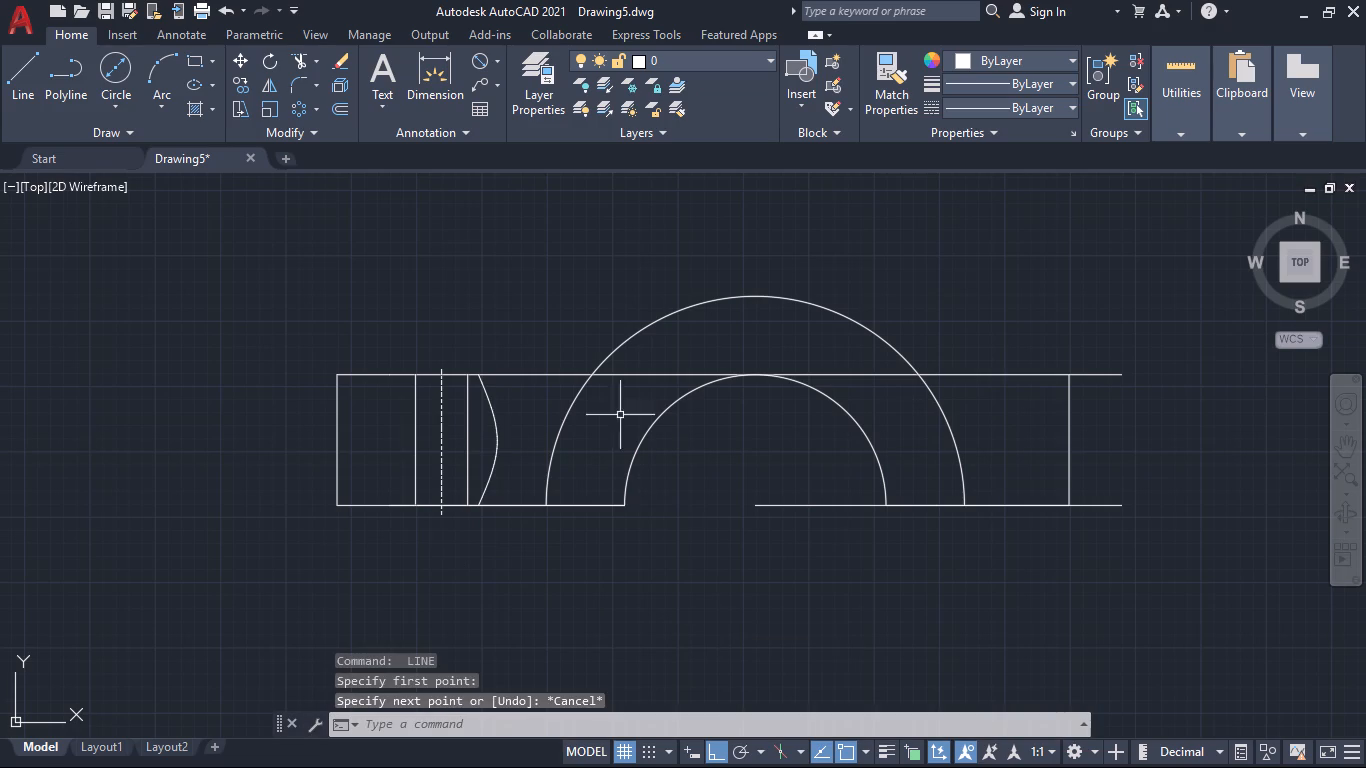
Check the distance from the centerline to the rectangle's lower-left corner with a dimension preview, without placing it.
{"action": "left_click", "coordinate": [439, 75]}
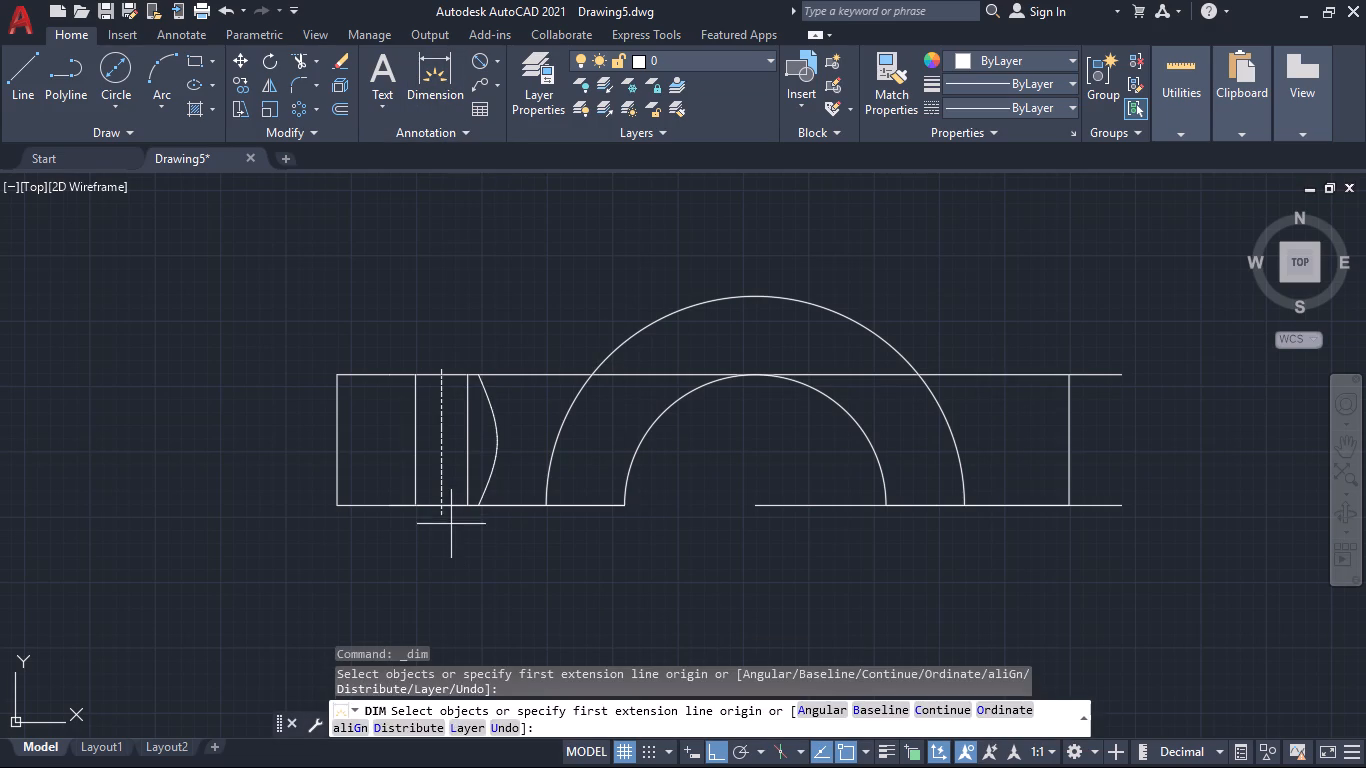
{"action": "left_click", "coordinate": [443, 501]}
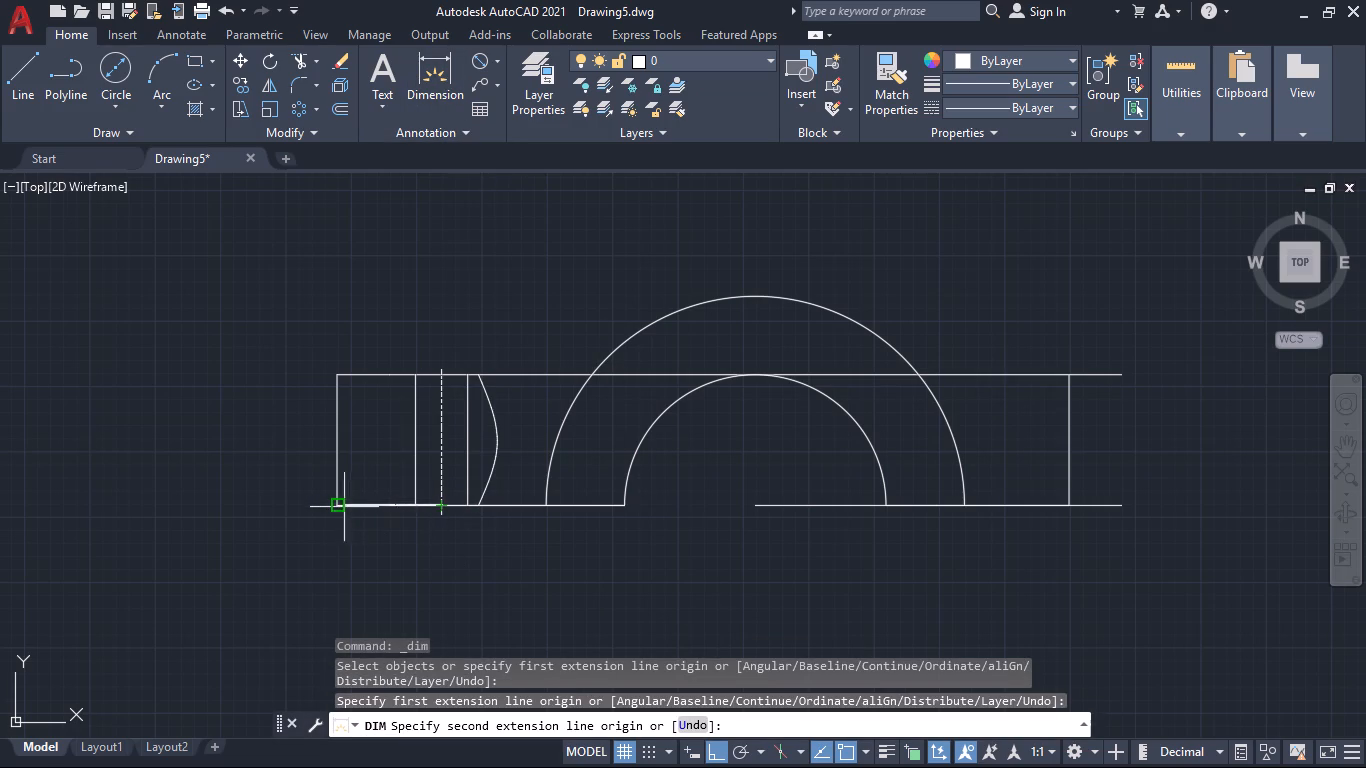
{"action": "left_click", "coordinate": [335, 507]}
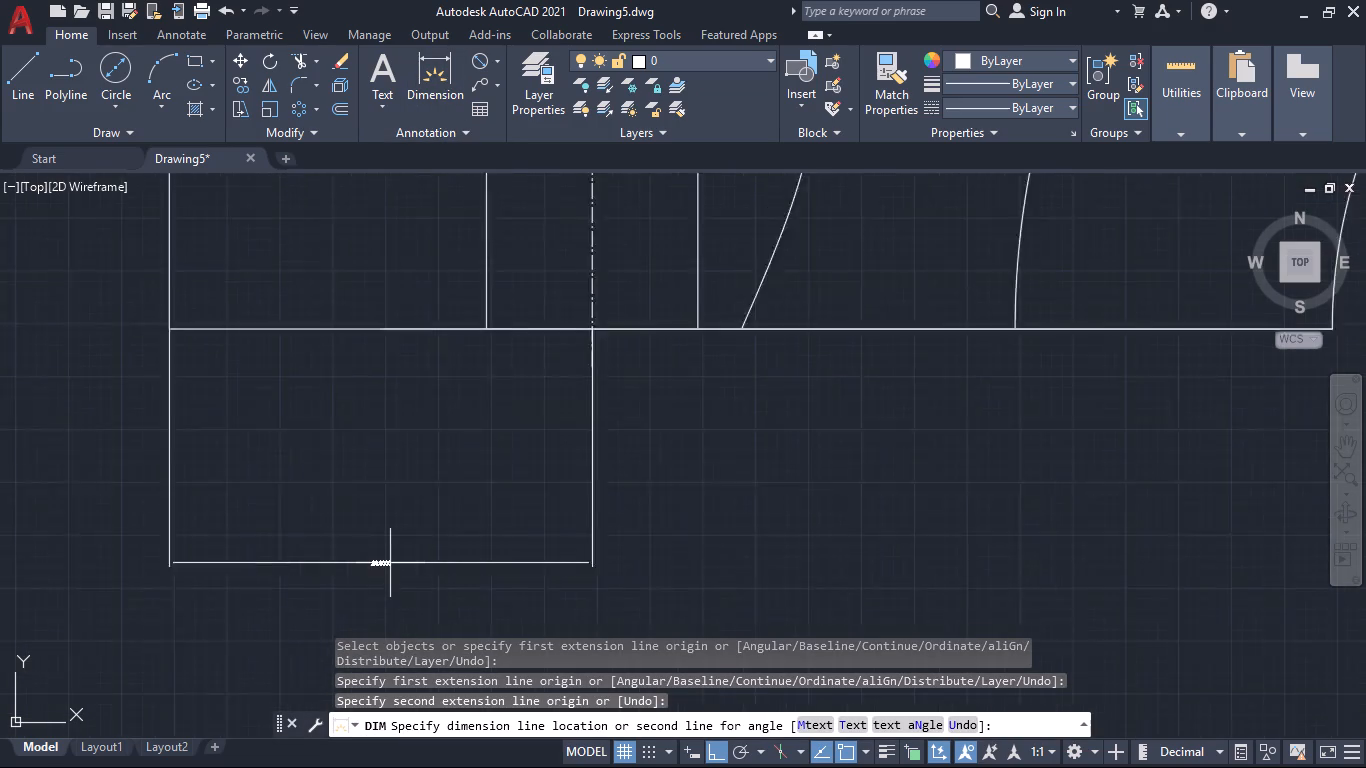
{"action": "key", "text": "Escape"}
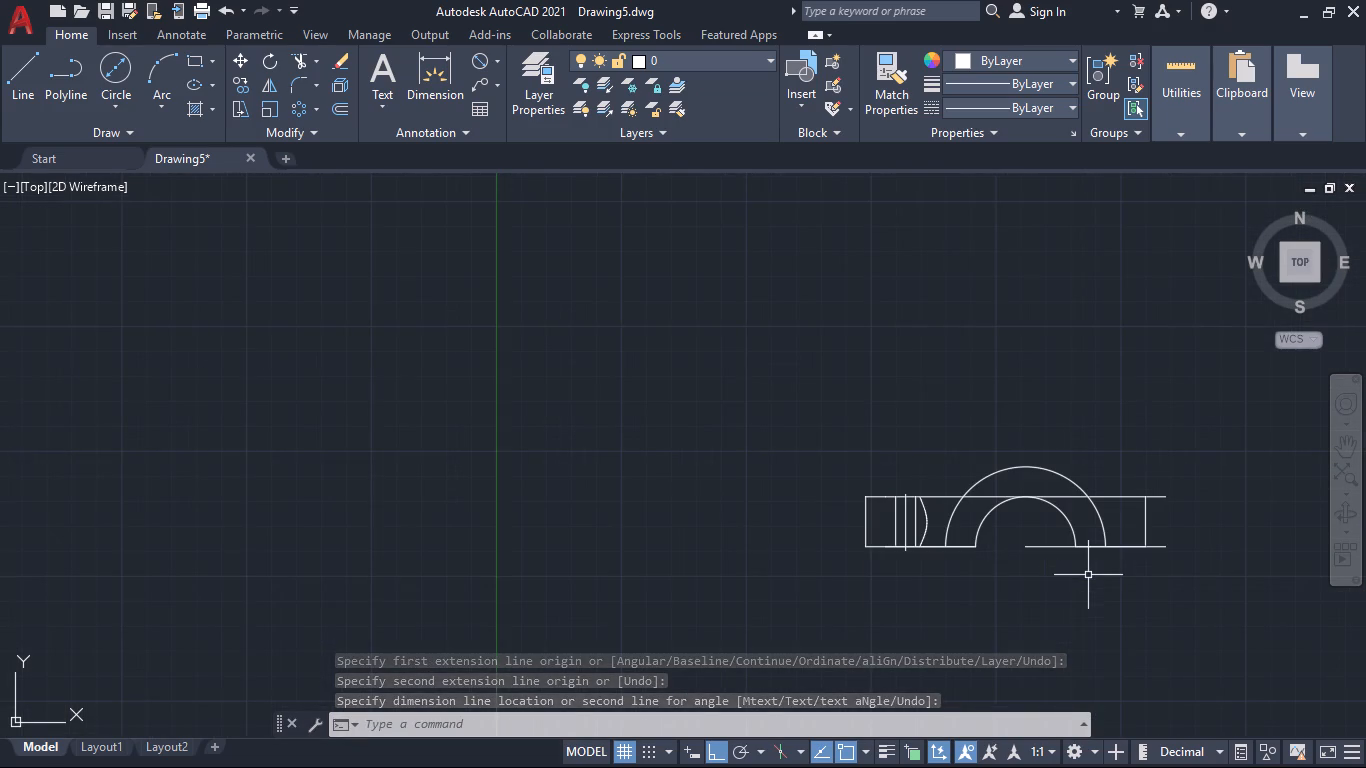
From the new vertical line's base, draw lines 20 right and 25 up, closing back to the upper edge's right end.
{"action": "left_click", "coordinate": [3, 68]}
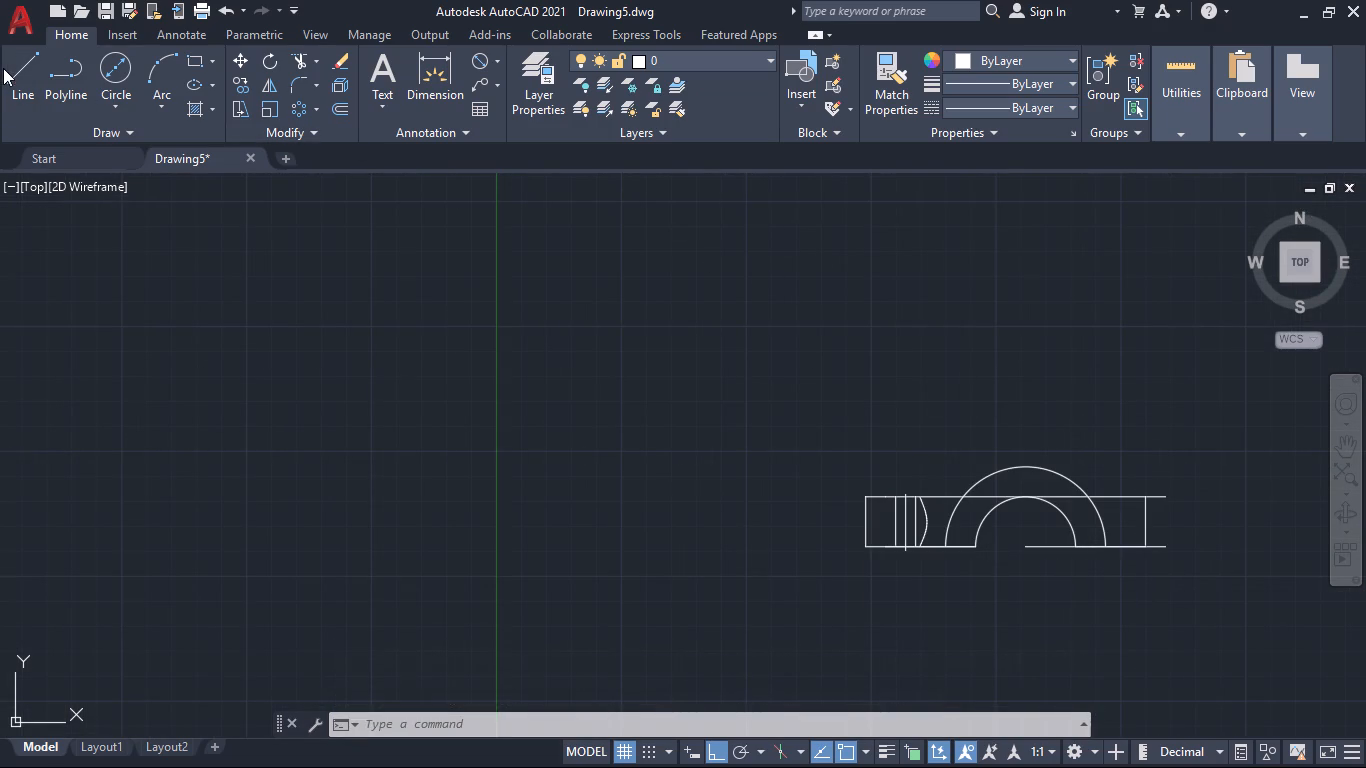
{"action": "left_click_drag", "start_coordinate": [3, 68], "coordinate": [14, 71]}
{"action": "left_click", "coordinate": [14, 71]}
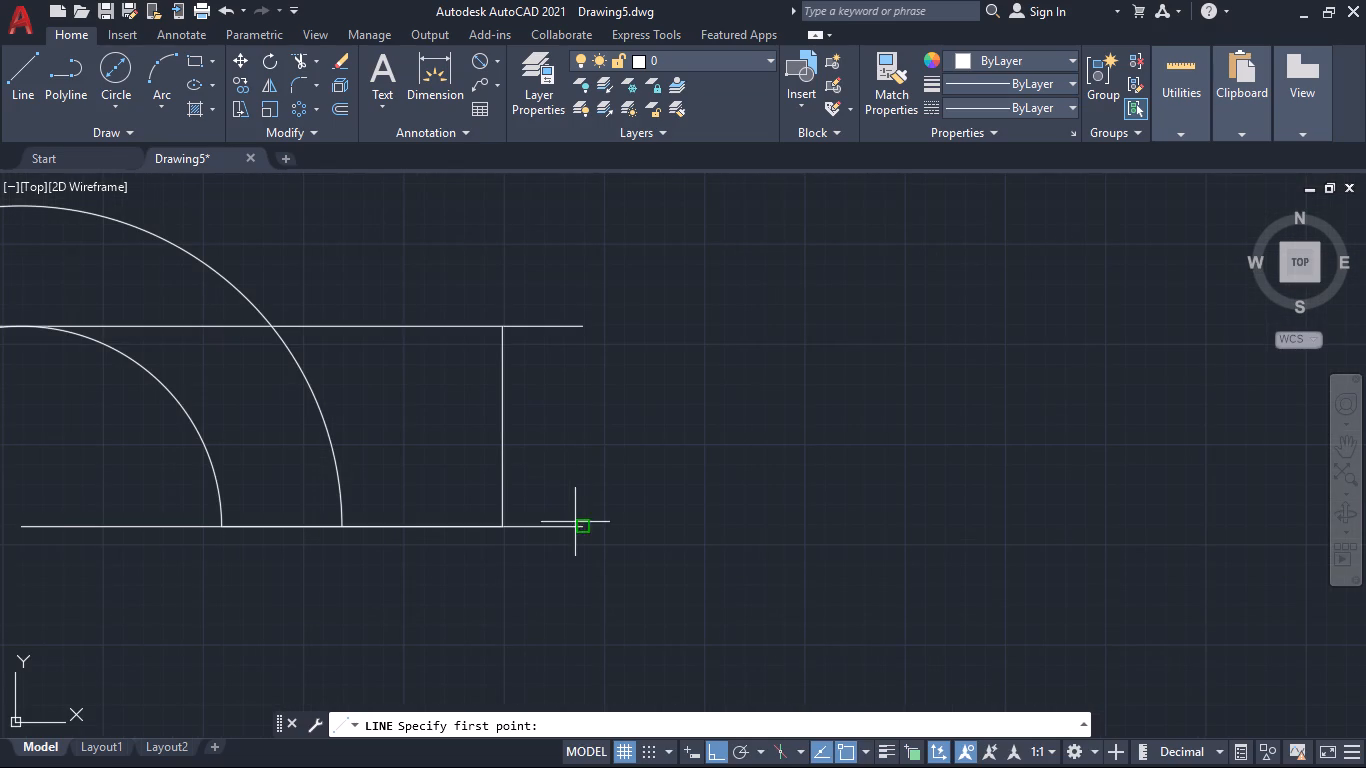
{"action": "left_click", "coordinate": [500, 527]}
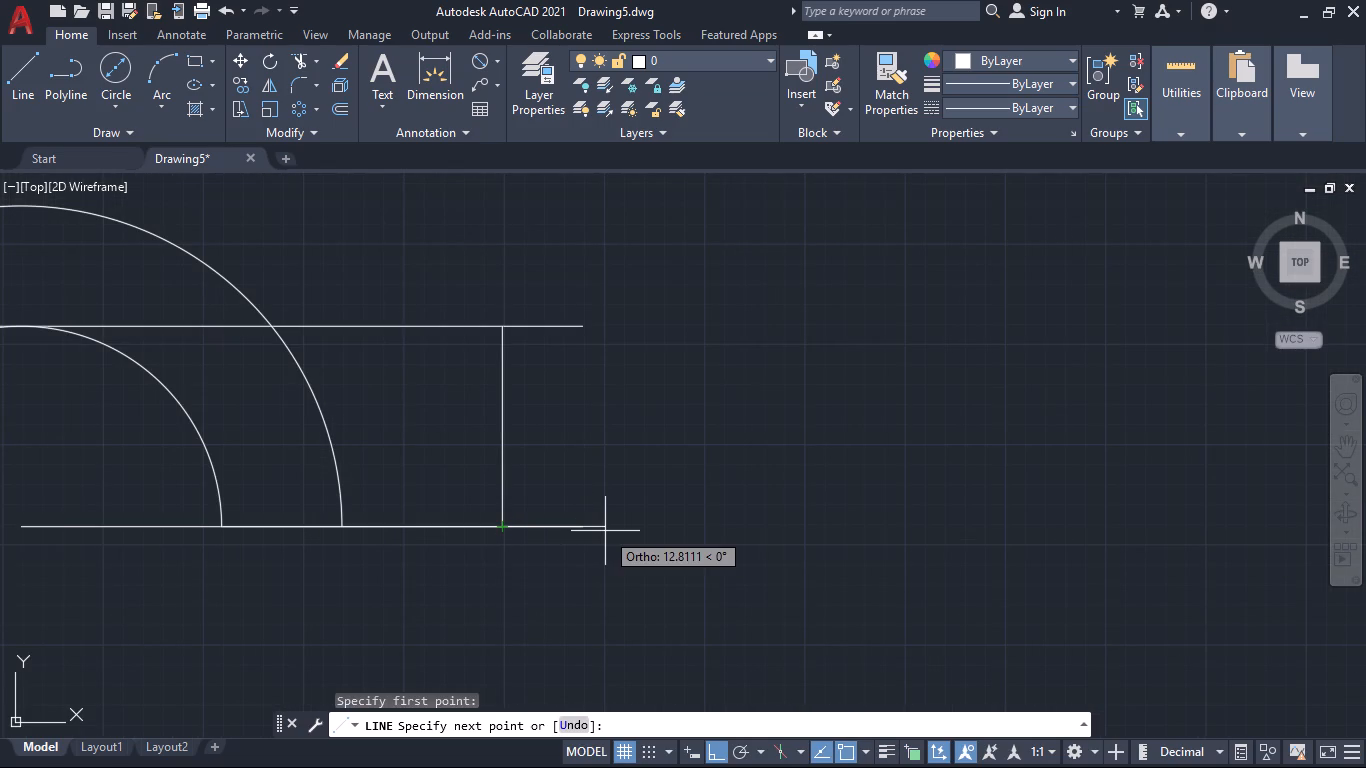
{"action": "type", "text": "20"}
{"action": "key", "text": "Return"}
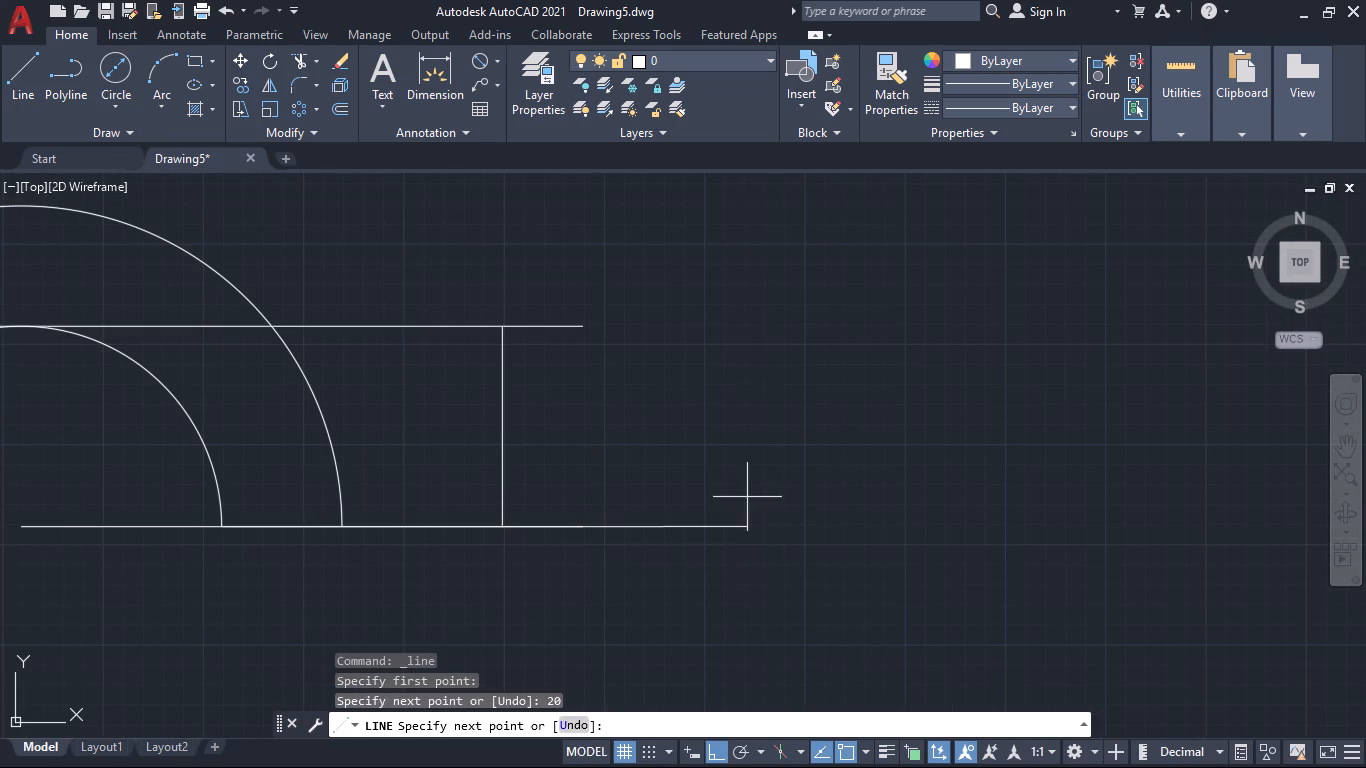
{"action": "type", "text": "25"}
{"action": "key", "text": "Return"}
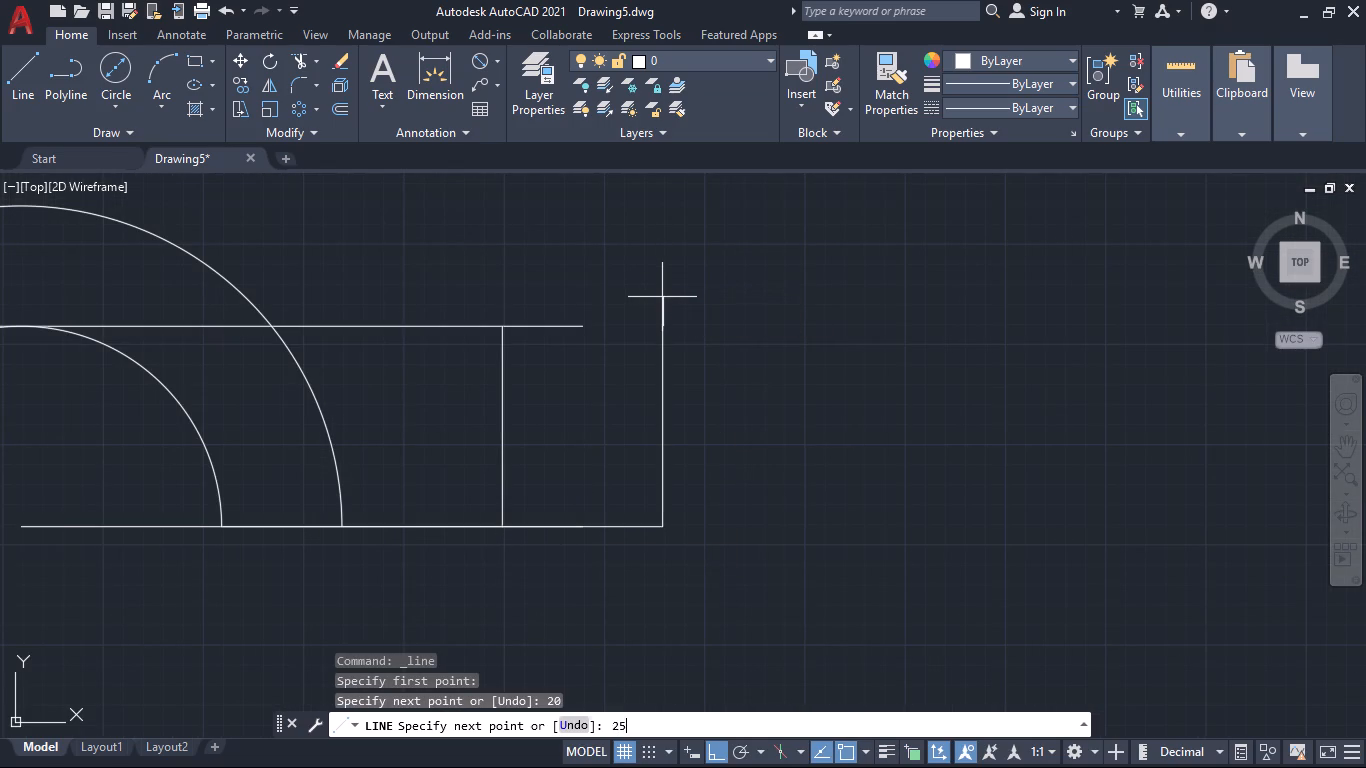
{"action": "left_click", "coordinate": [583, 327]}
{"action": "key", "text": "Escape"}
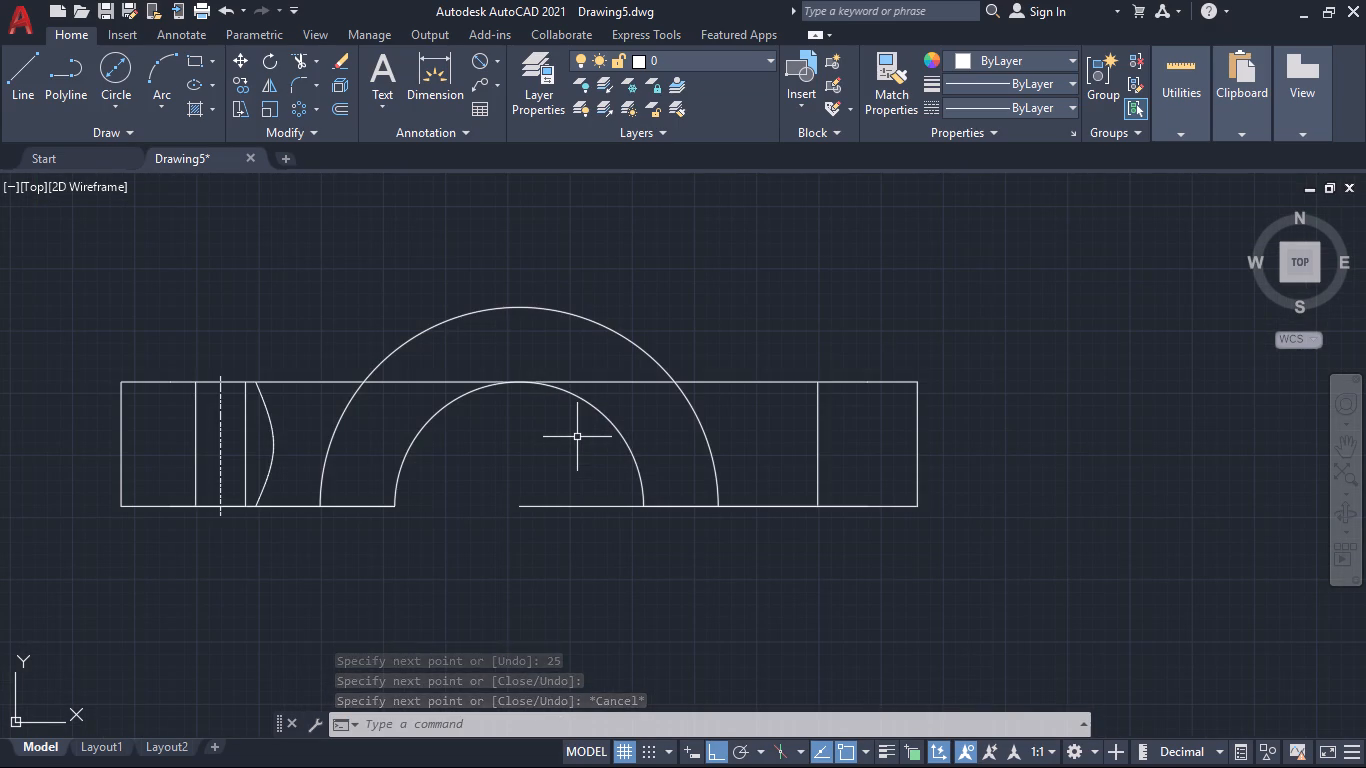
Draw a vertical line 50 long upward from the arcs' centre.
{"action": "left_click", "coordinate": [32, 69]}
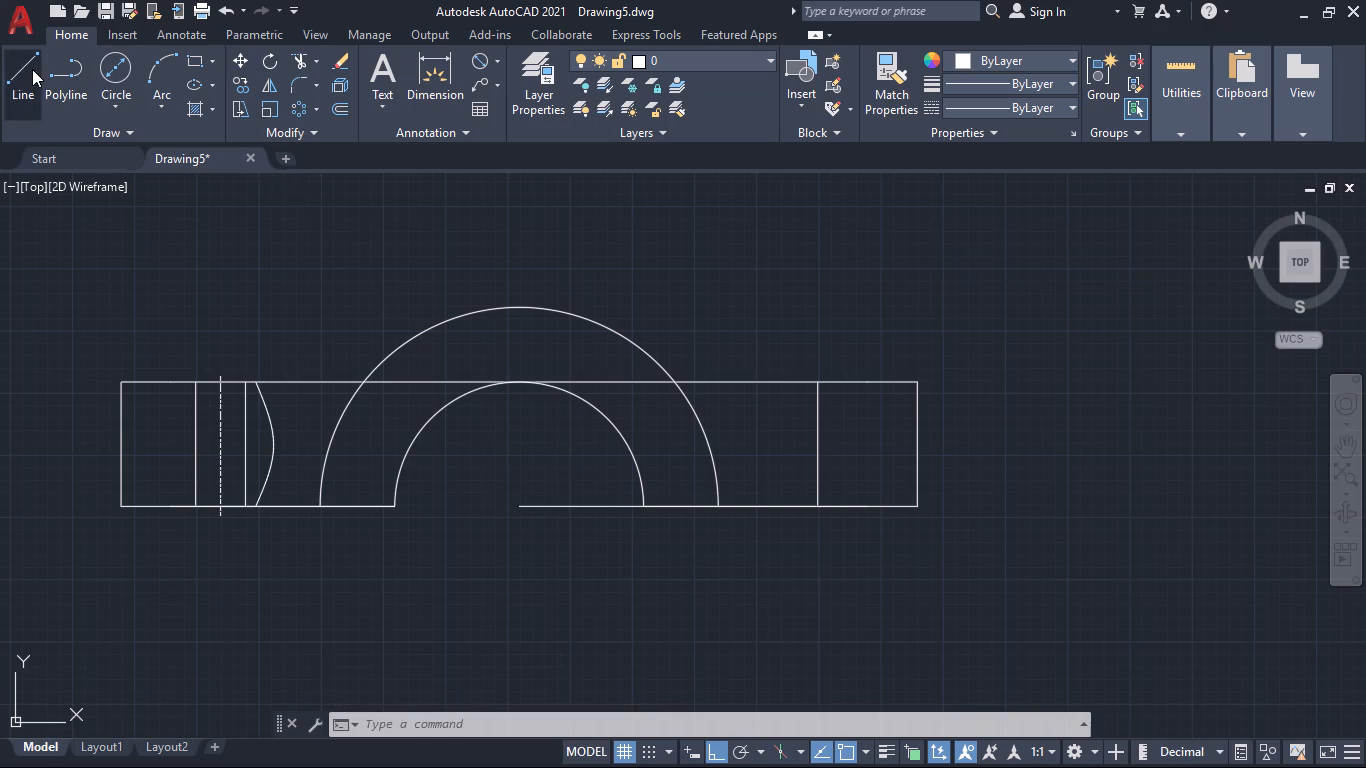
{"action": "left_click", "coordinate": [521, 508]}
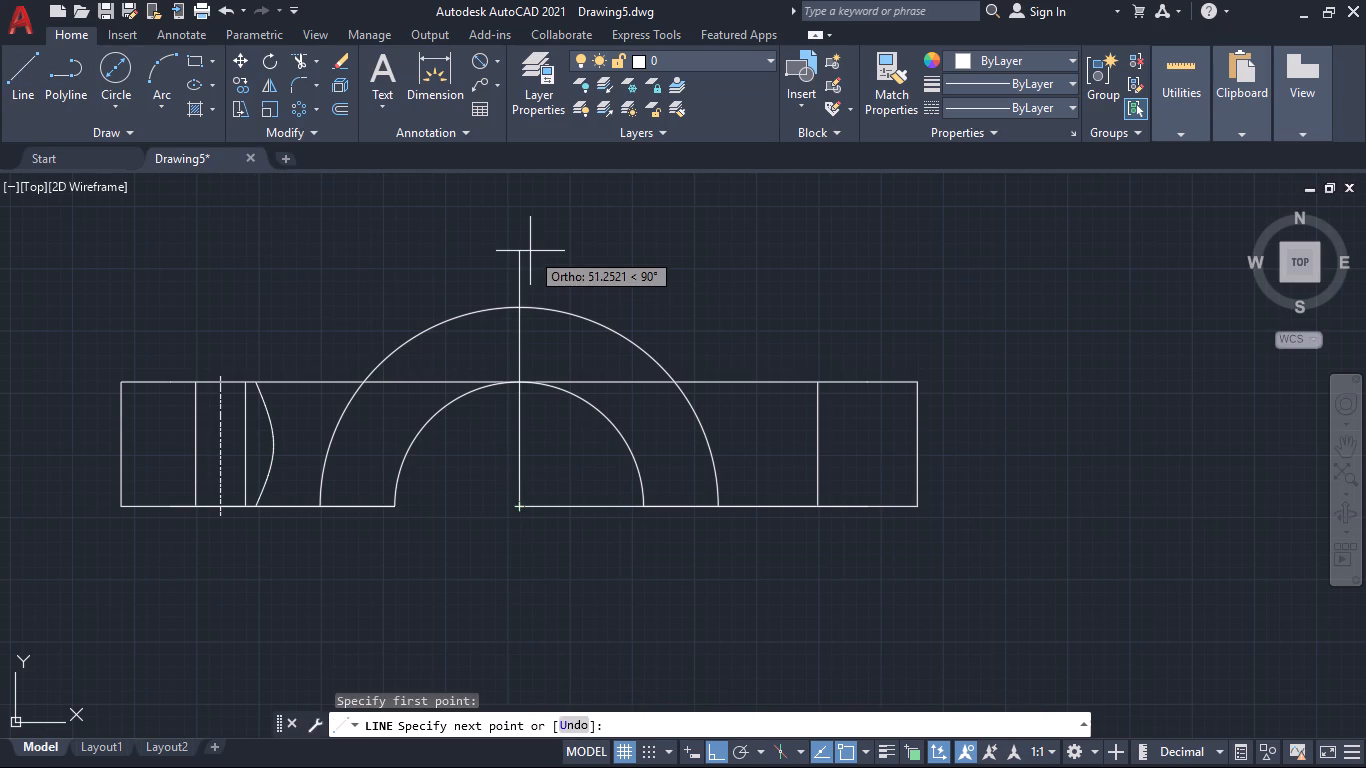
{"action": "type", "text": "50"}
{"action": "key", "text": "Return"}
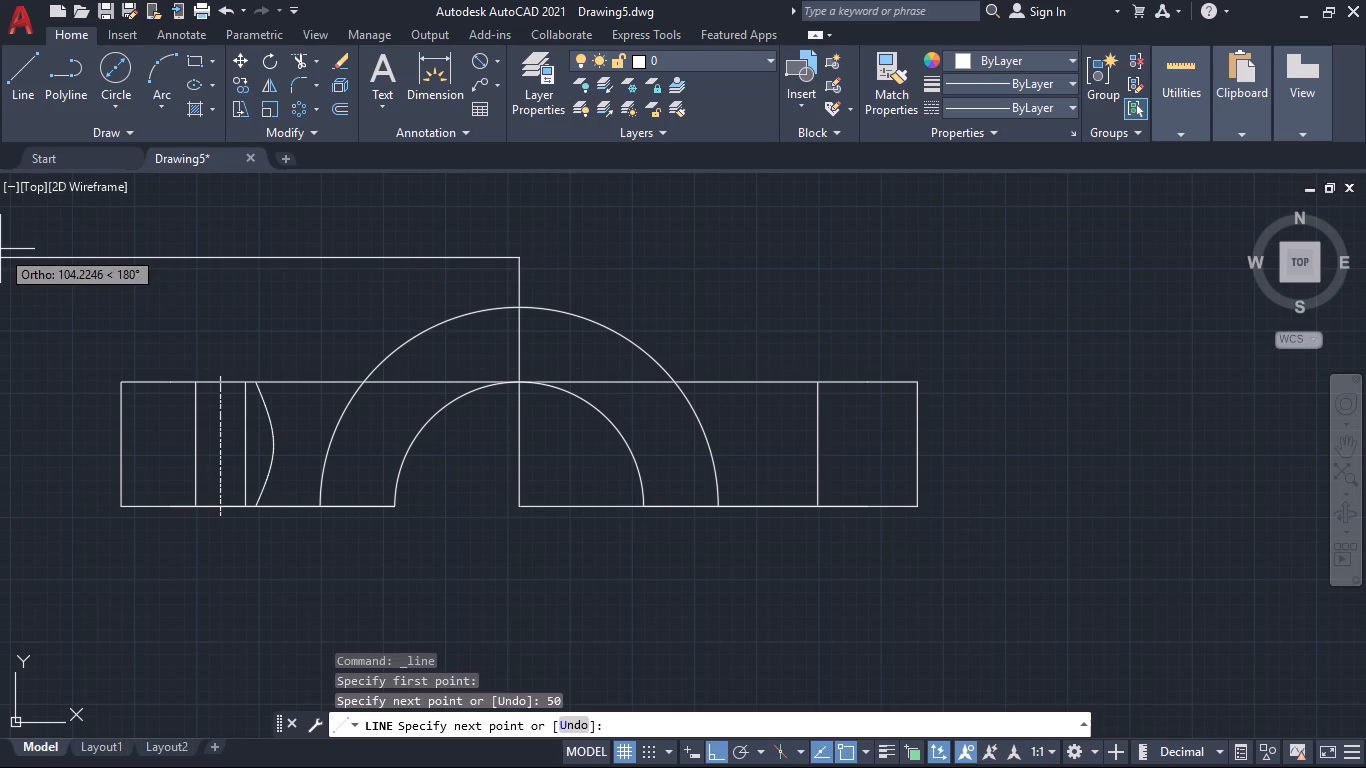
{"action": "key", "text": "space"}
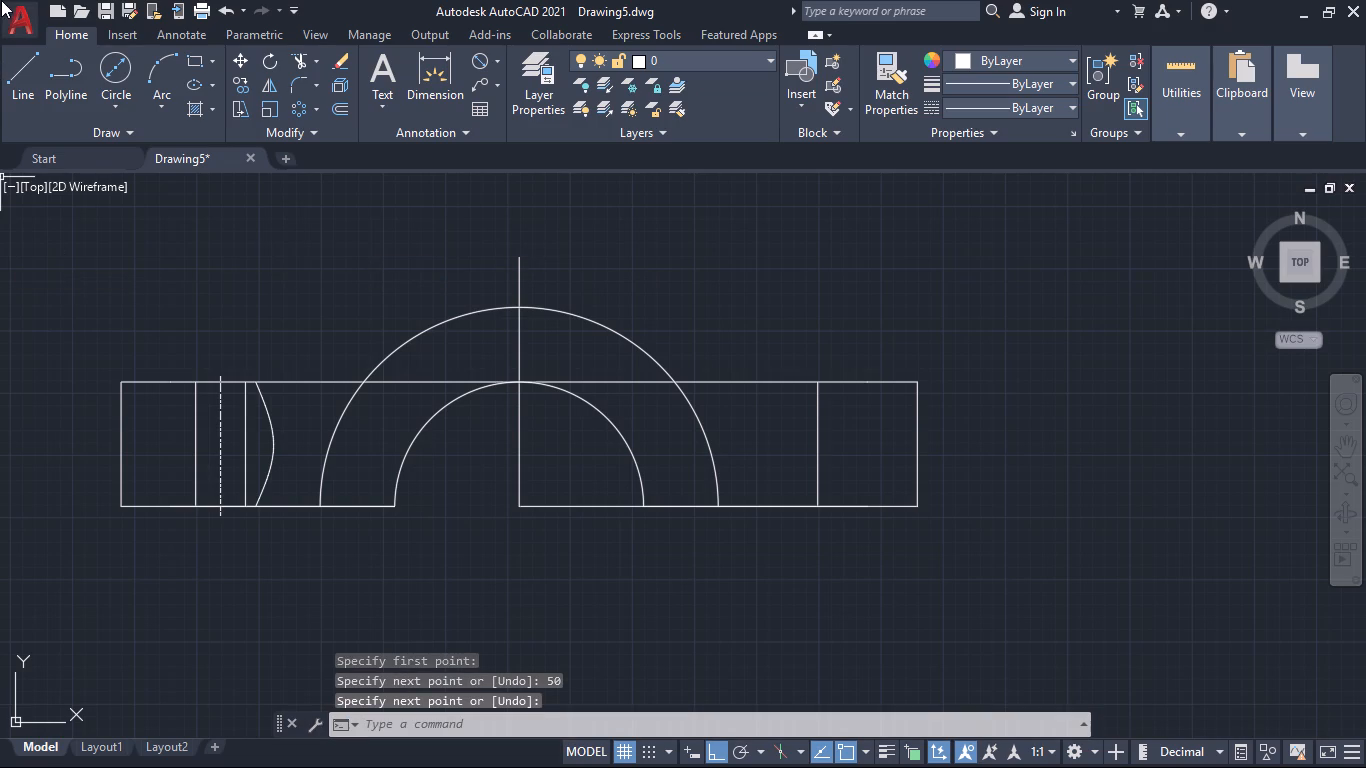
Draw two concentric circles with diameters 10 and 40 centred on the vertical line's upper end.
{"action": "left_click", "coordinate": [106, 59]}
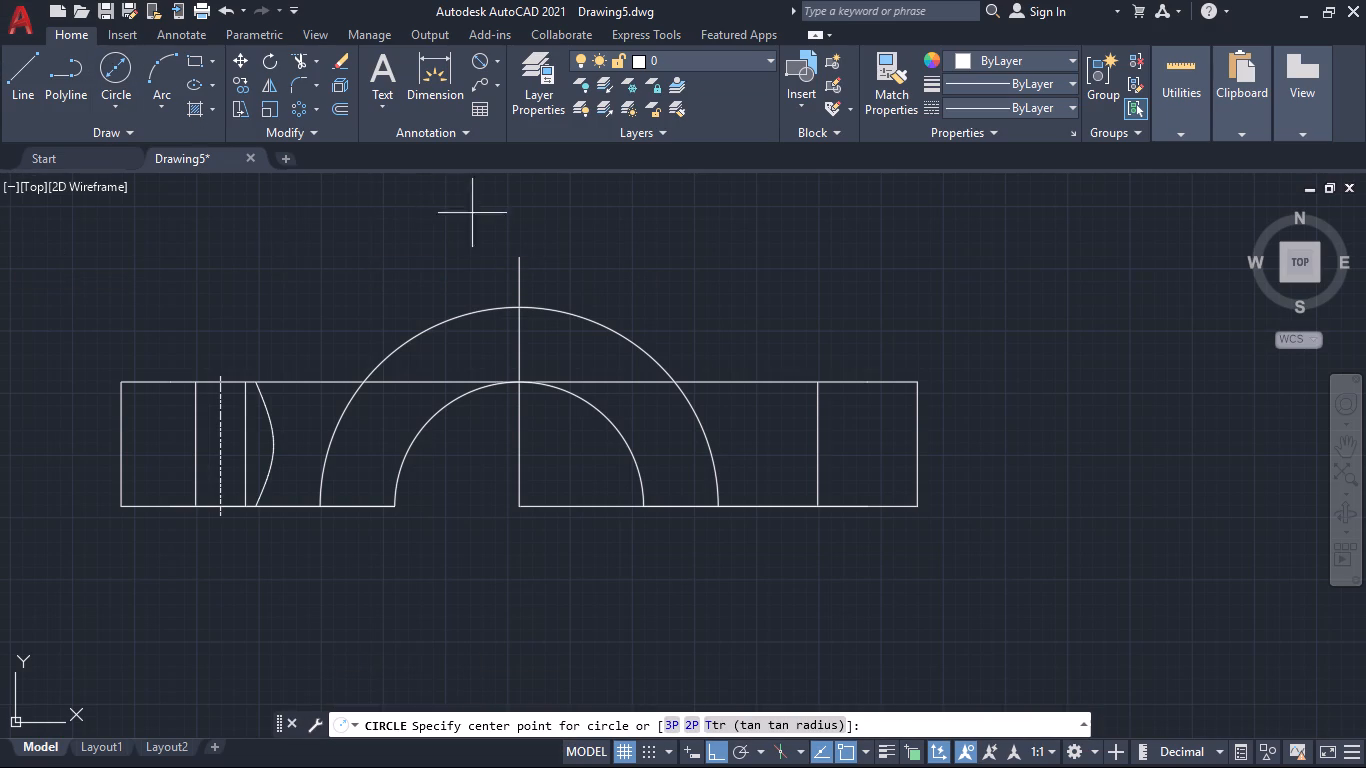
{"action": "left_click", "coordinate": [518, 255]}
{"action": "type", "text": "10"}
{"action": "key", "text": "Return"}
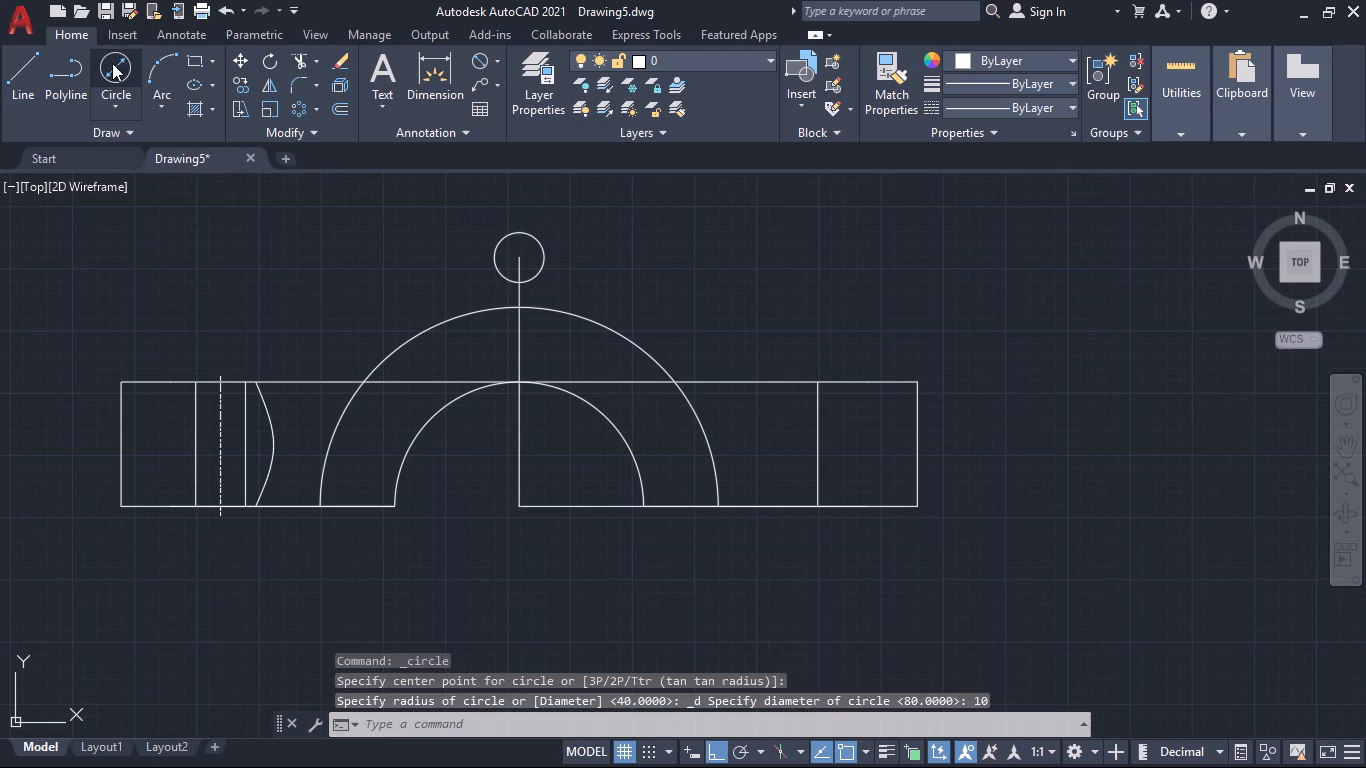
{"action": "left_click", "coordinate": [112, 63]}
{"action": "left_click", "coordinate": [521, 257]}
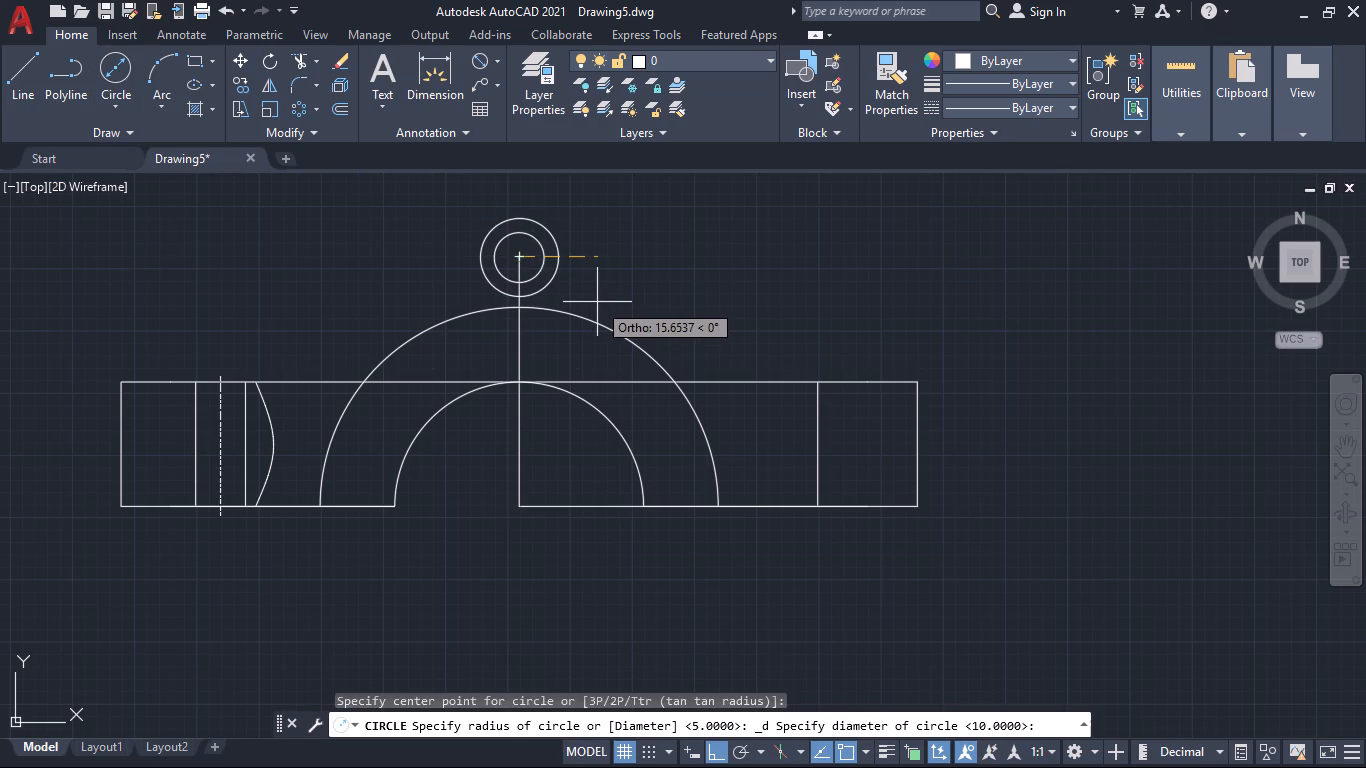
{"action": "type", "text": "40"}
{"action": "key", "text": "Return"}
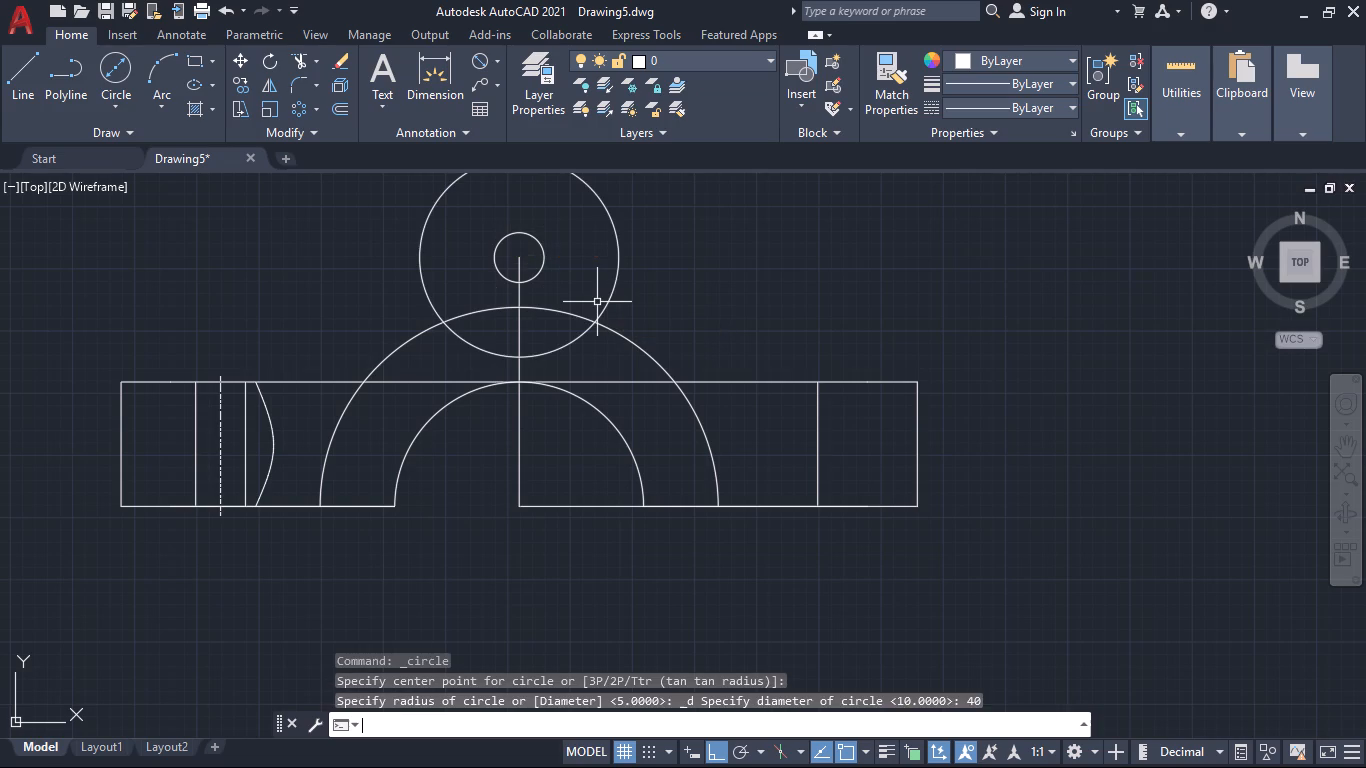
{"action": "left_click", "coordinate": [115, 65]}
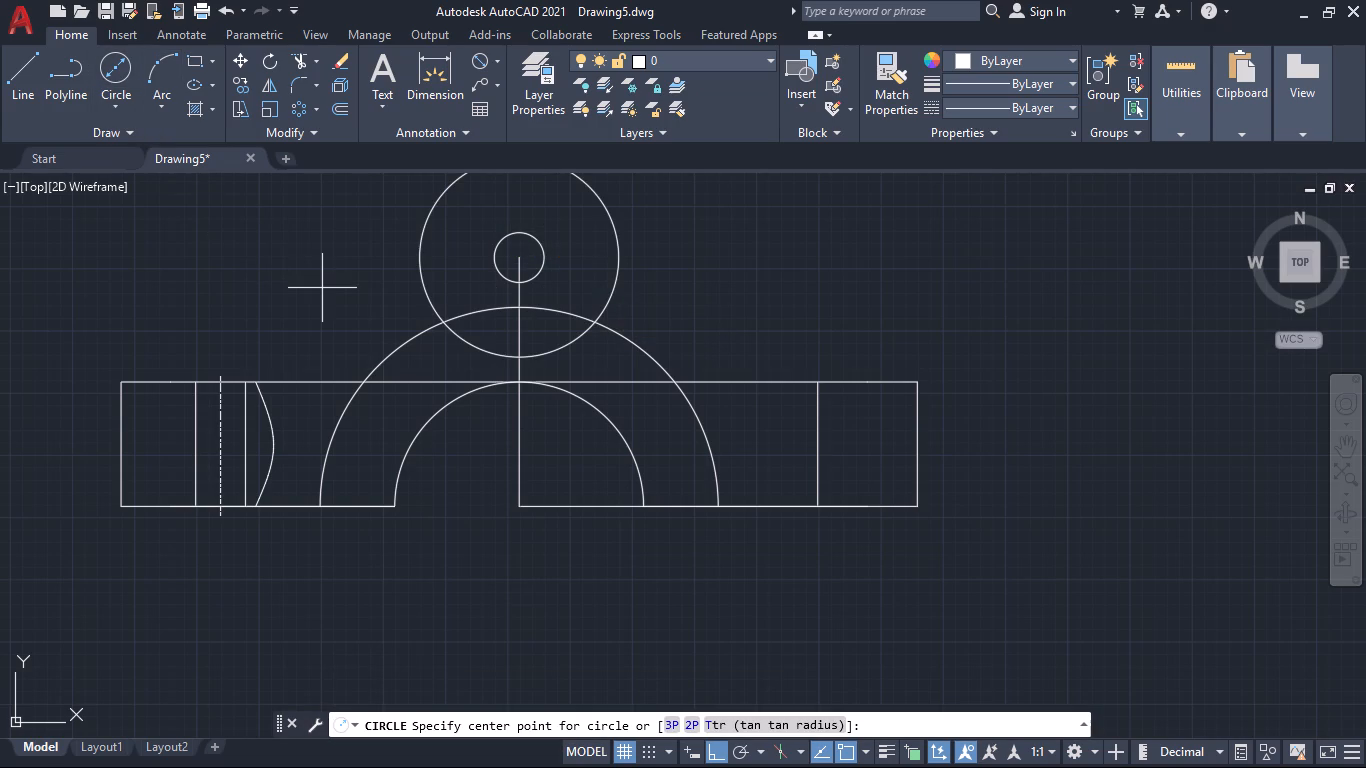
{"action": "key", "text": "Escape"}
Draw a horizontal line about 67 long leftward from the concentric circles' centre.
{"action": "left_click", "coordinate": [30, 66]}
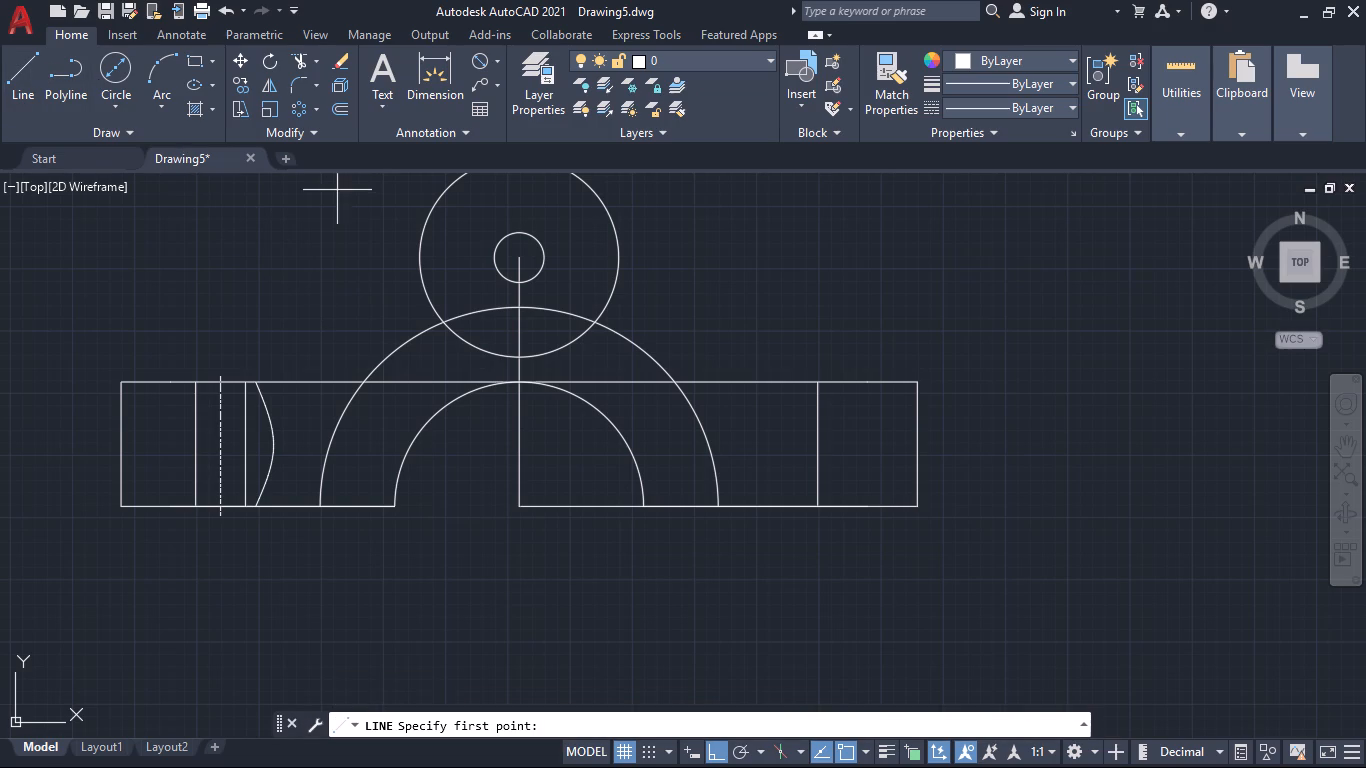
{"action": "left_click", "coordinate": [519, 262]}
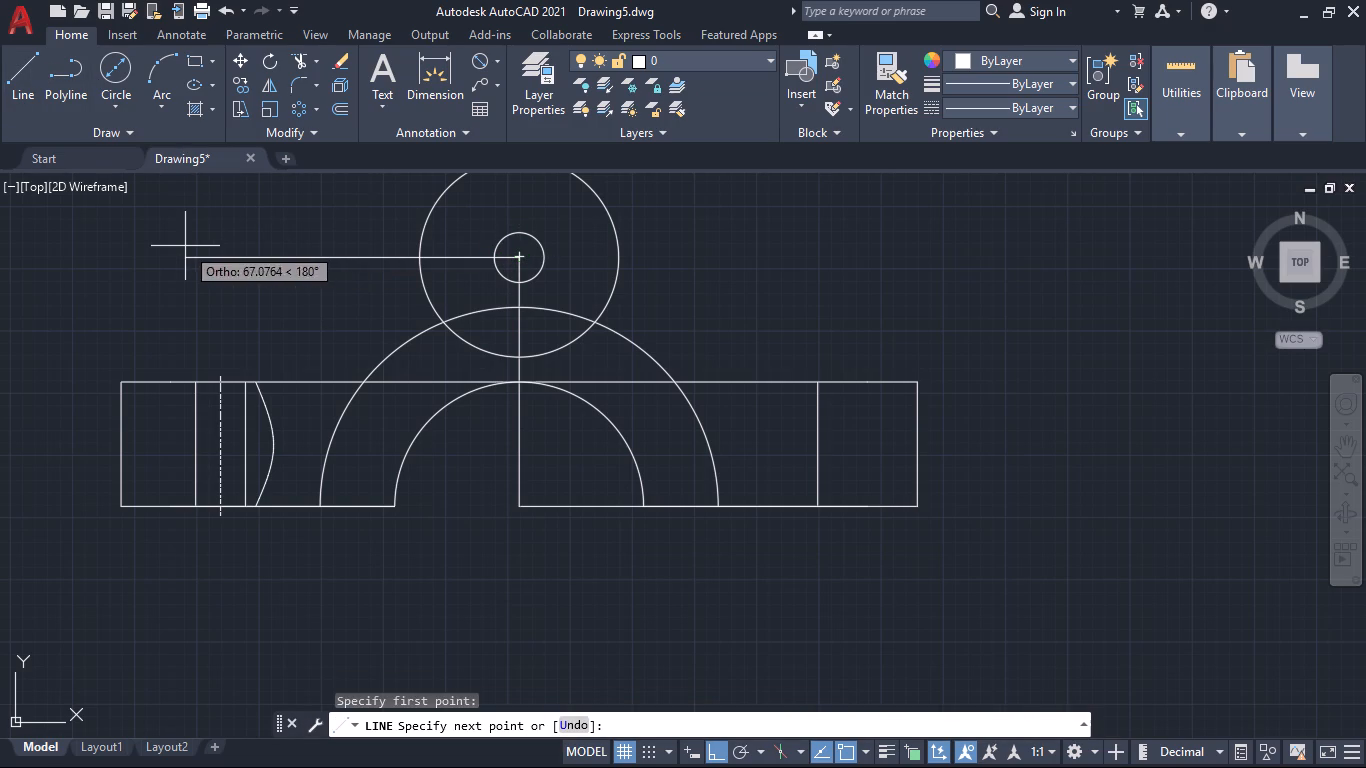
{"action": "left_click", "coordinate": [185, 246]}
{"action": "key", "text": "Escape"}
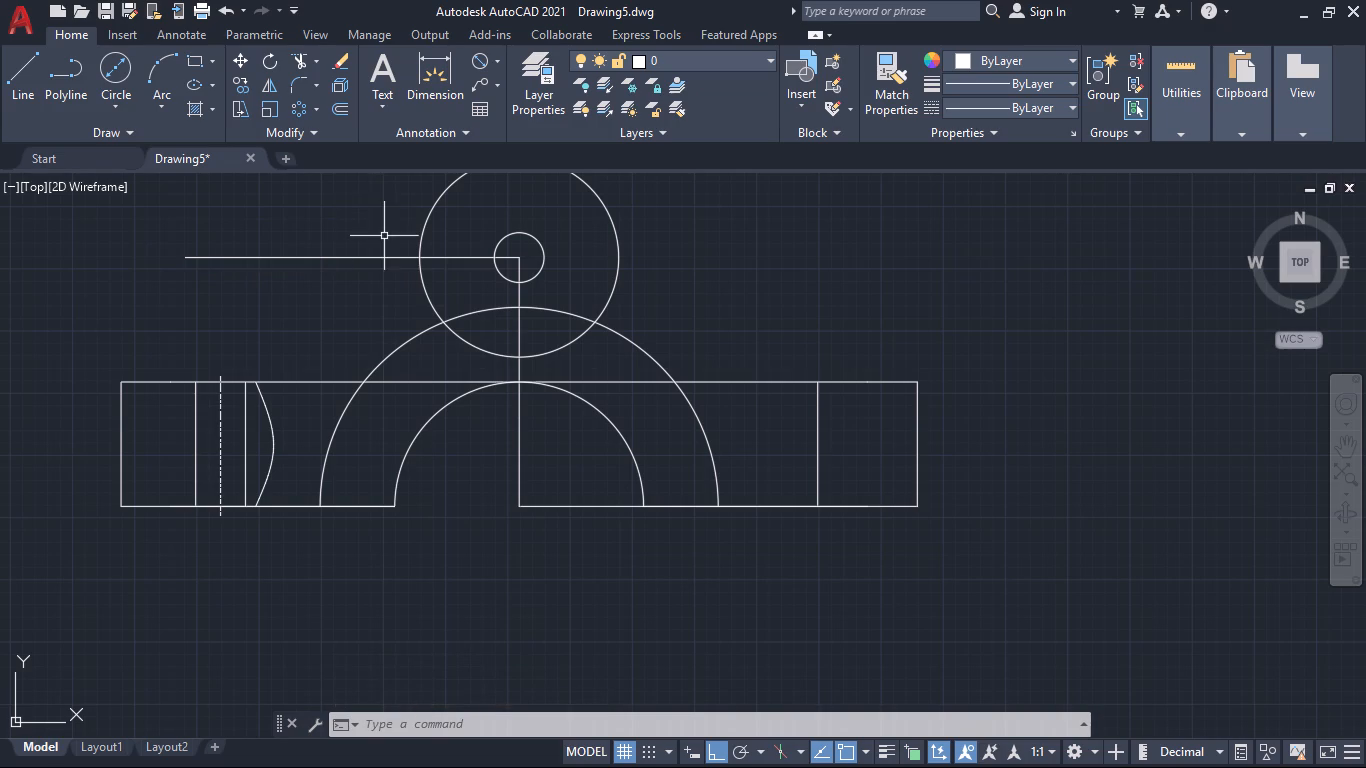
Start another line and switch on polar tracking, choosing a tracking angle increment.
{"action": "left_click", "coordinate": [21, 74]}
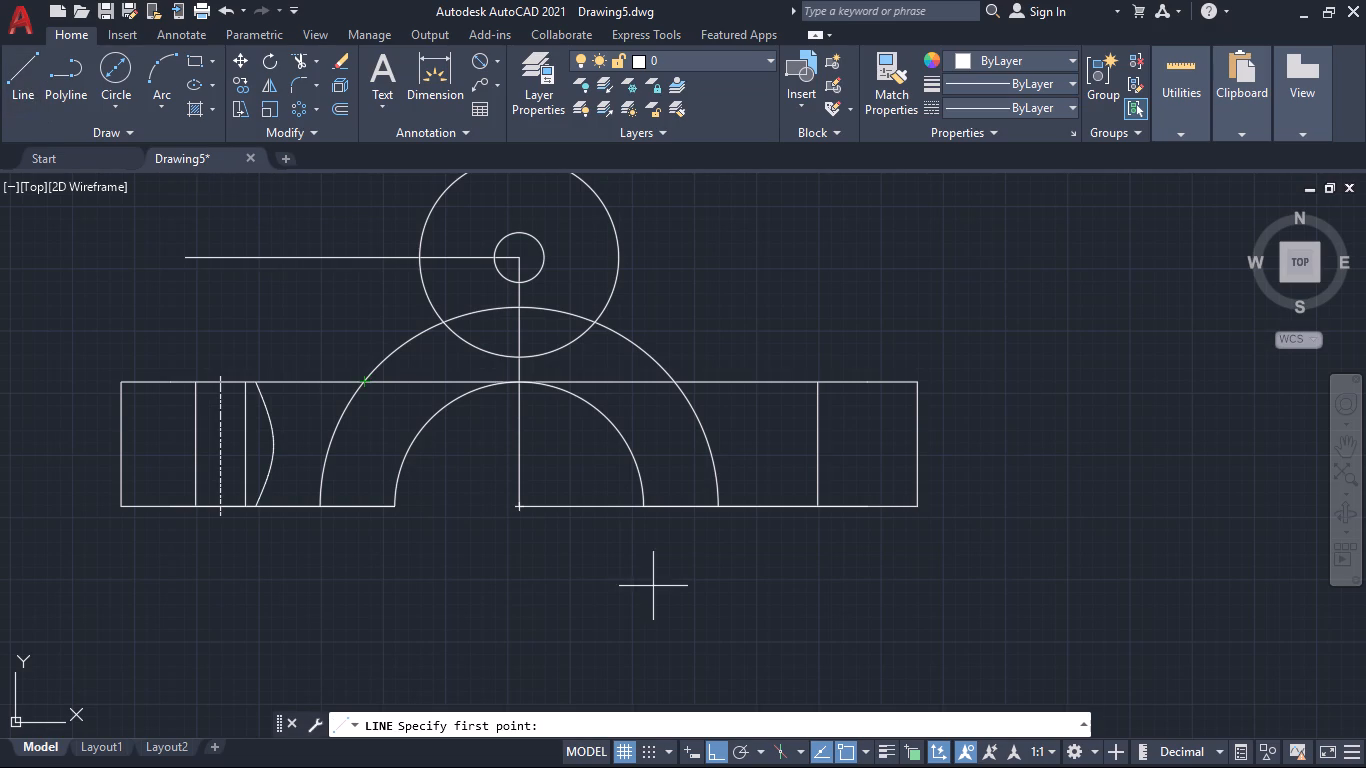
{"action": "left_click", "coordinate": [748, 746]}
{"action": "left_click", "coordinate": [760, 749]}
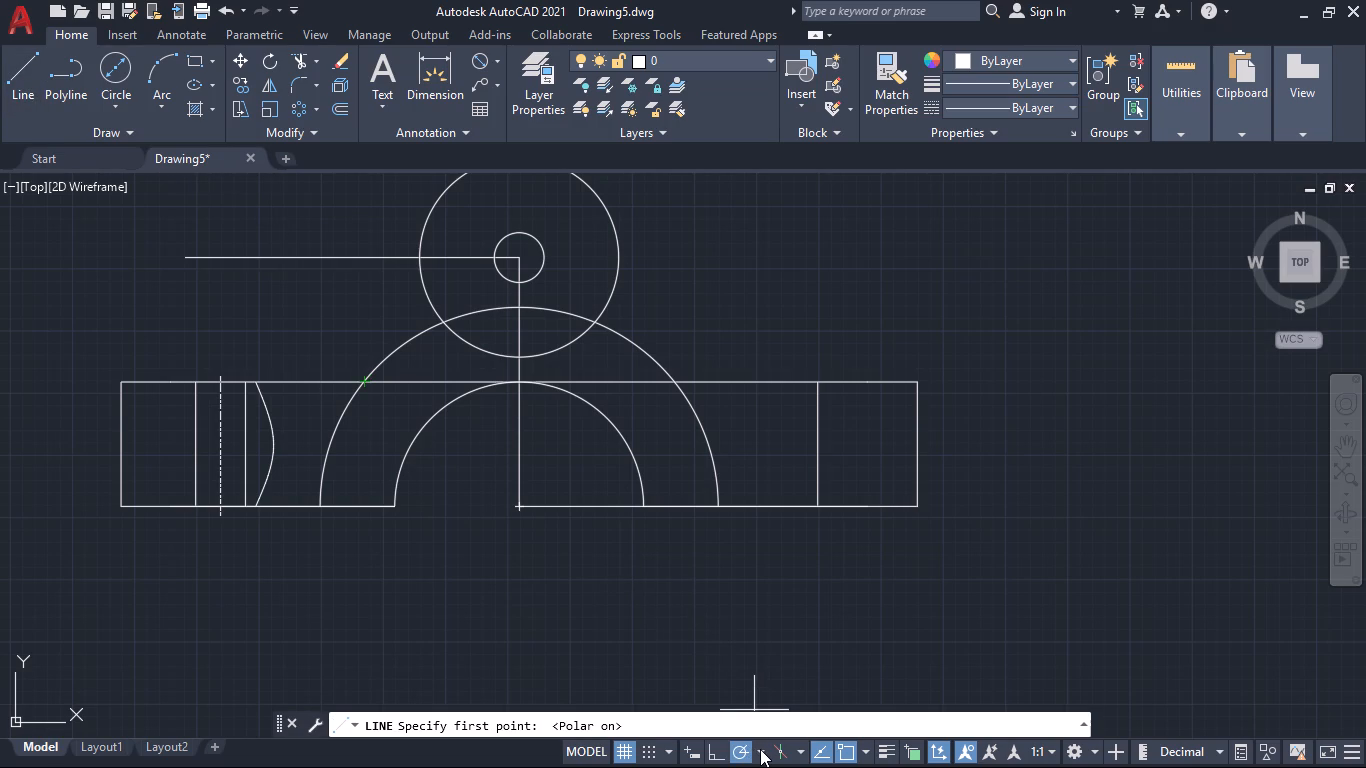
{"action": "left_click", "coordinate": [777, 557]}
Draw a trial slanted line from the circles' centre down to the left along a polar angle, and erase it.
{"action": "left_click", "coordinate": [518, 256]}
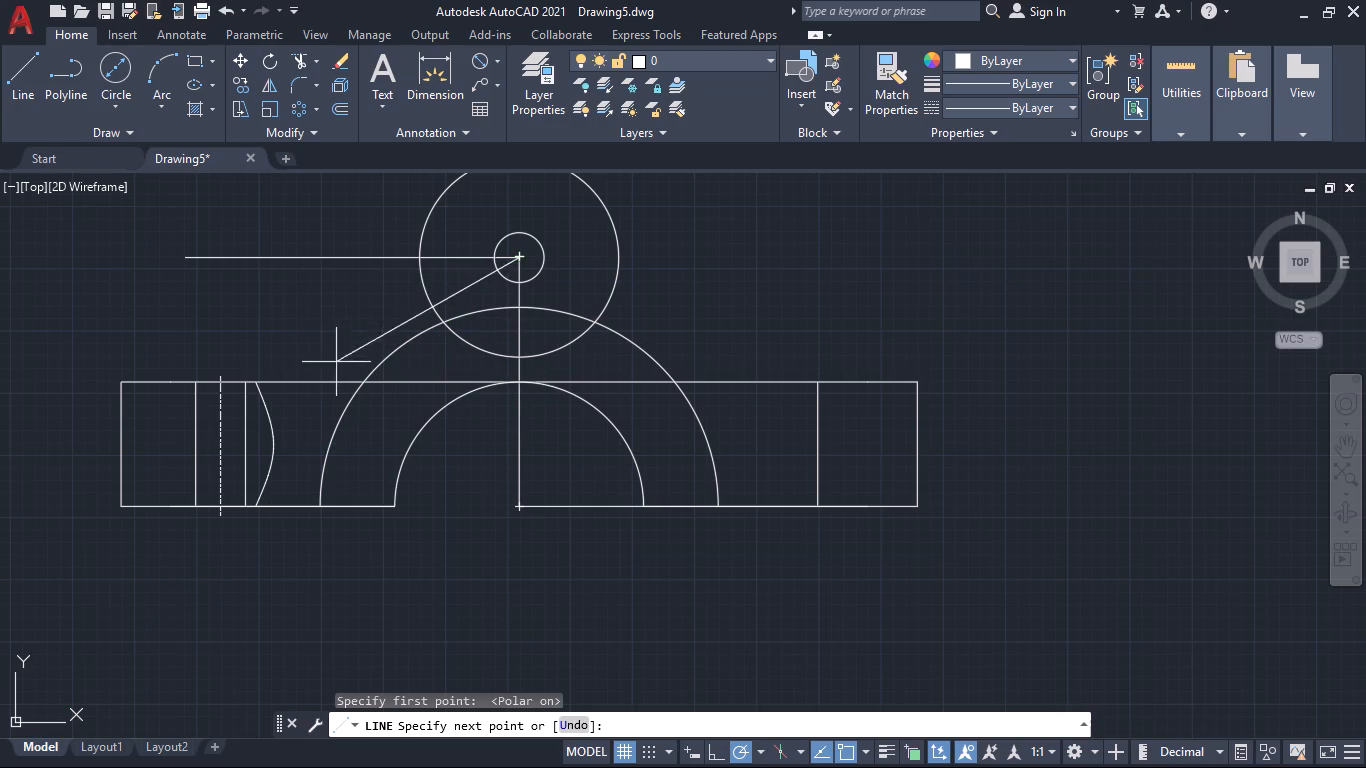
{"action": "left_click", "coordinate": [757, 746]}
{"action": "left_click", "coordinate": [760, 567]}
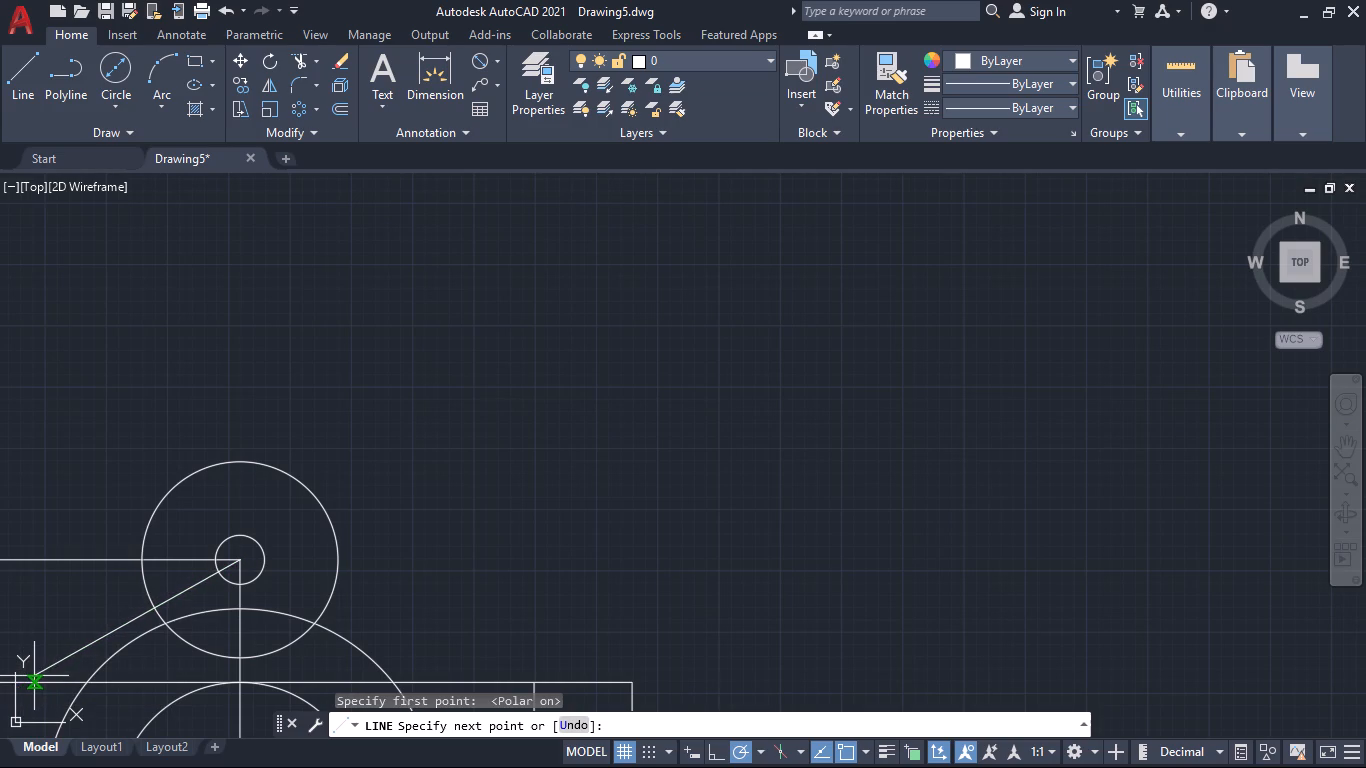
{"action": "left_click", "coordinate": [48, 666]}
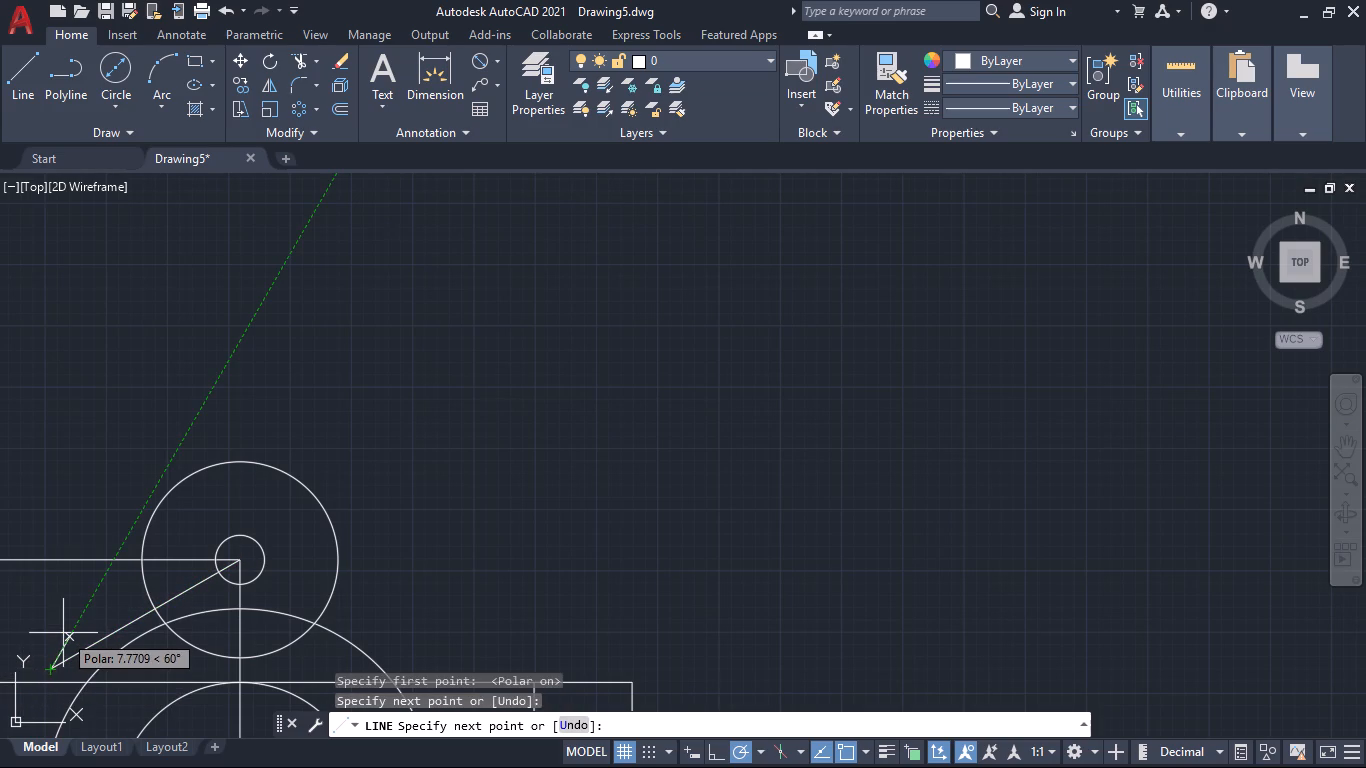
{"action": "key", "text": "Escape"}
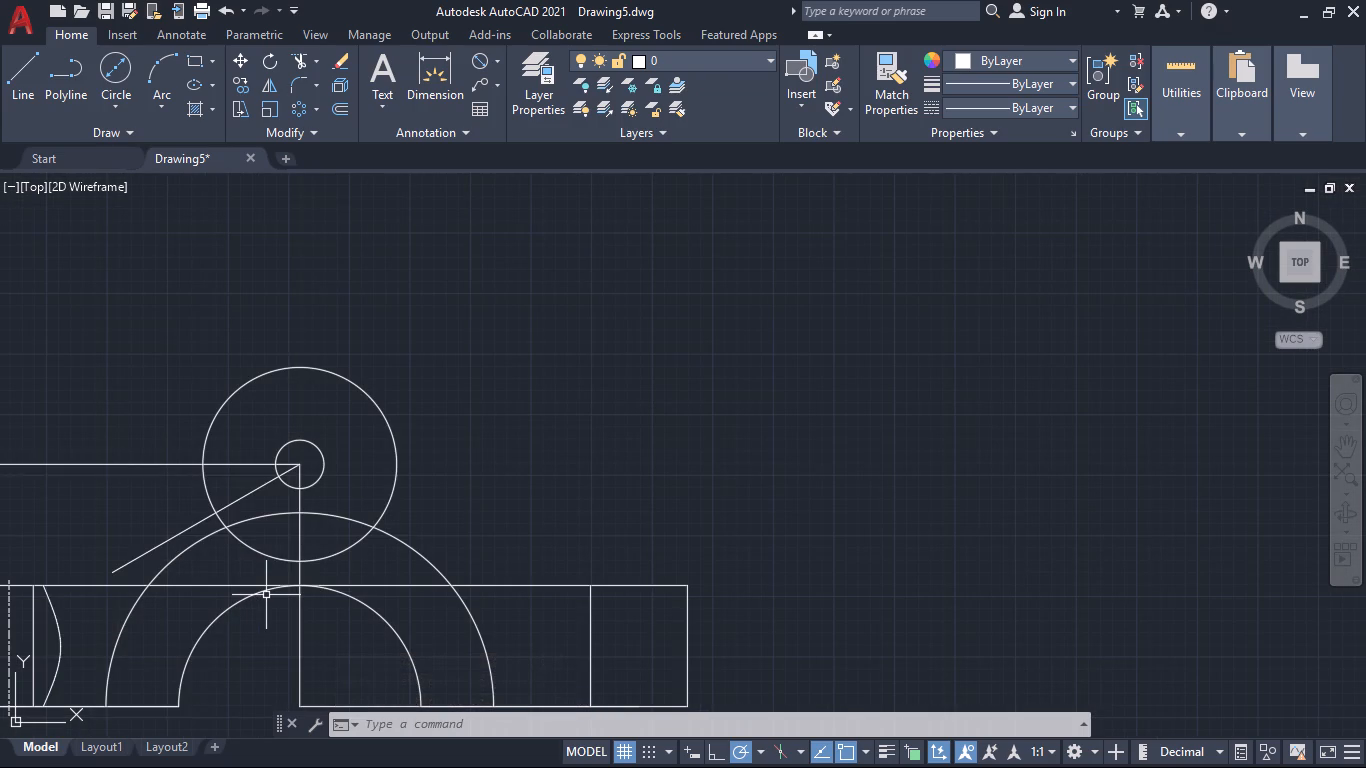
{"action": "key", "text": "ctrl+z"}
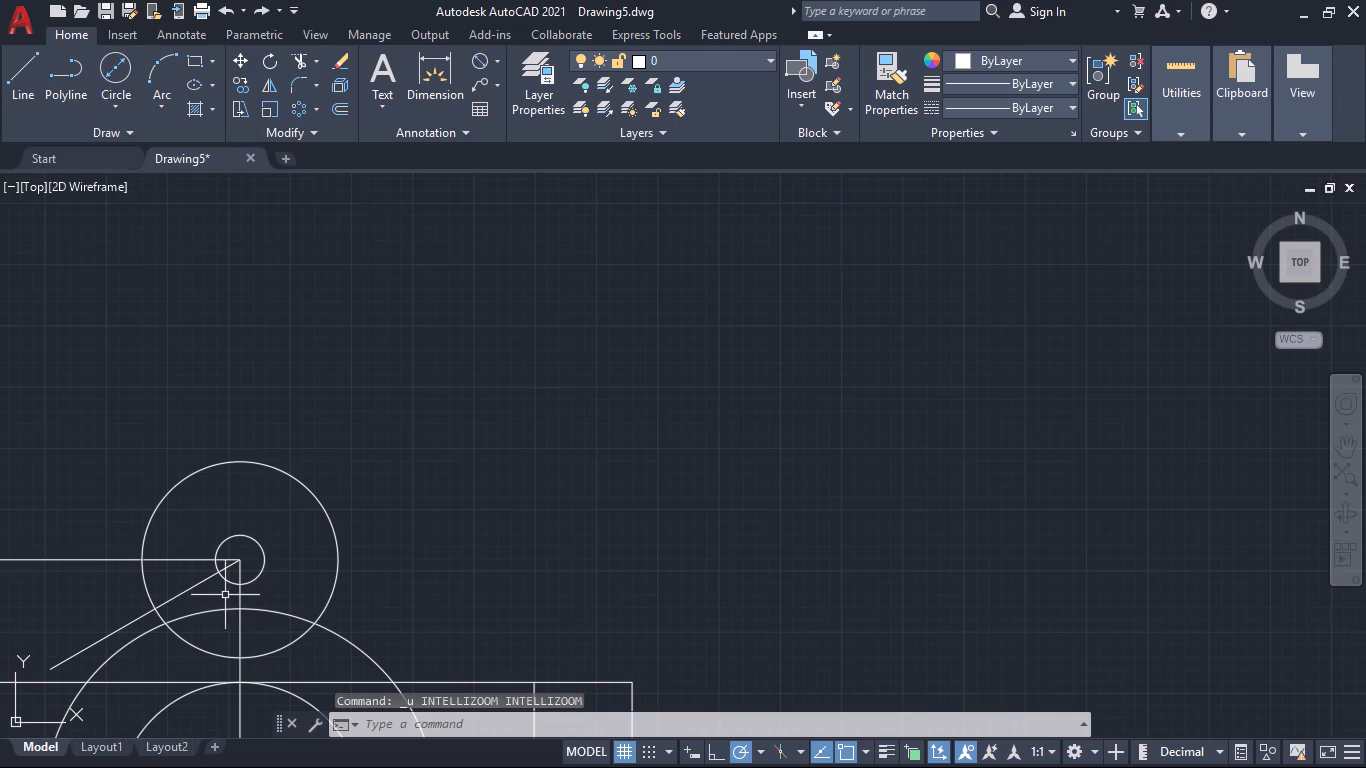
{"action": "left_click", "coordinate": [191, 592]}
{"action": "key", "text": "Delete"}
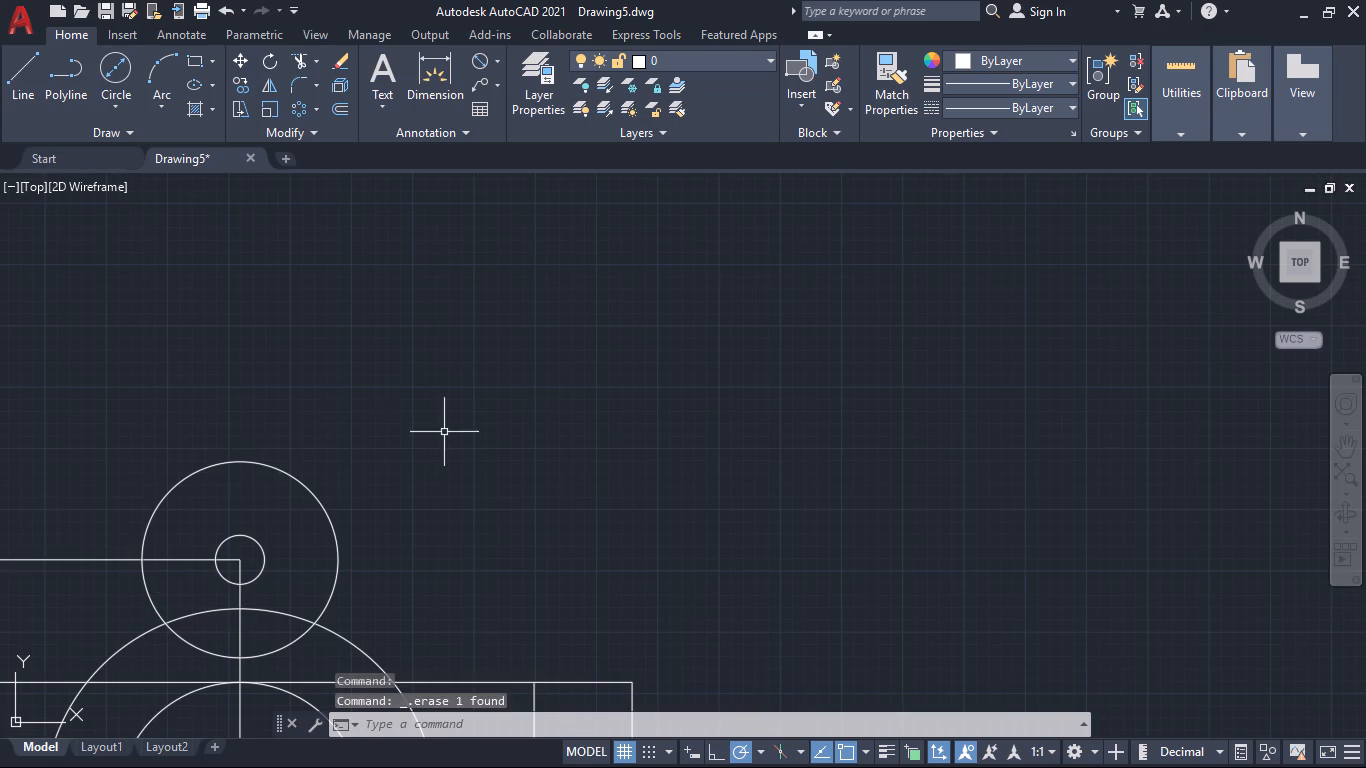
Draw a polar-tracked line about 9.3 long at 225° from where the horizontal line crosses the large circle.
{"action": "key", "text": "l"}
{"action": "key", "text": "Return"}
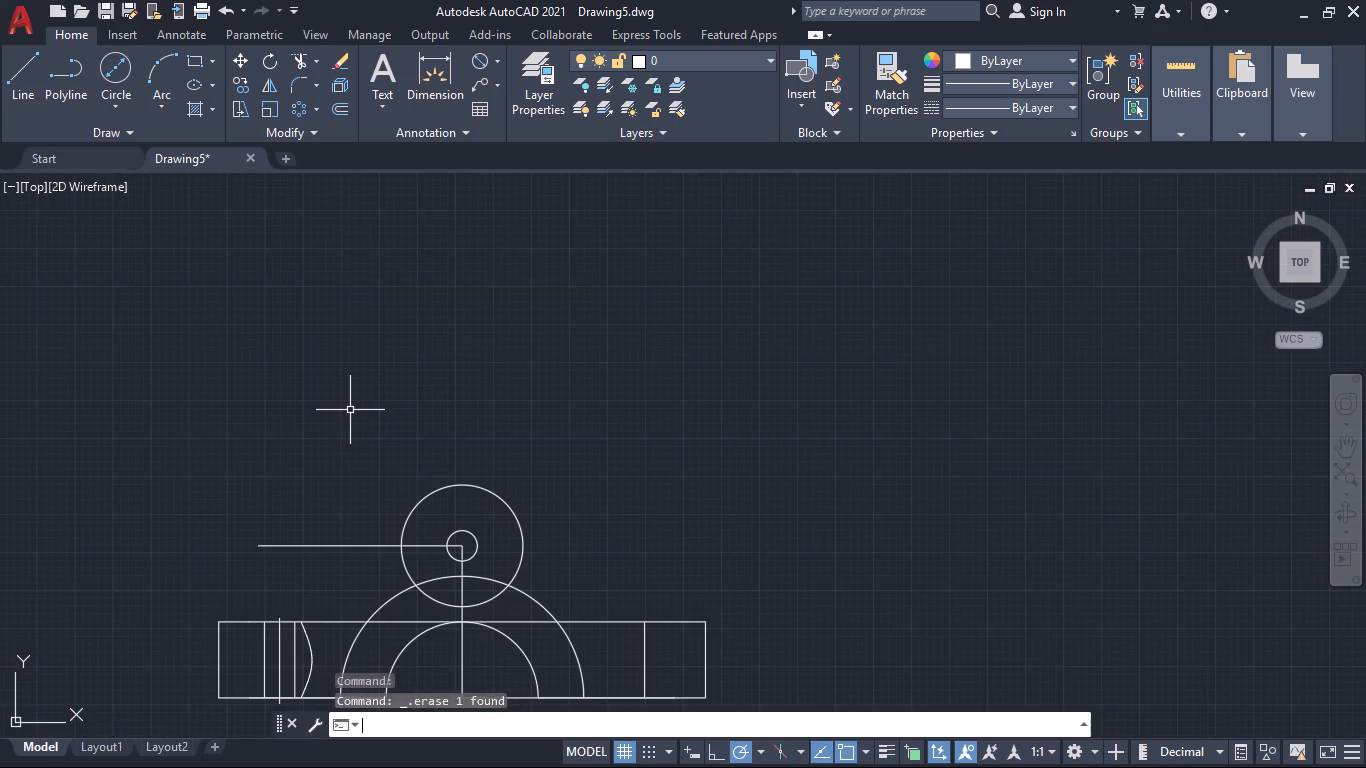
{"action": "left_click", "coordinate": [400, 549]}
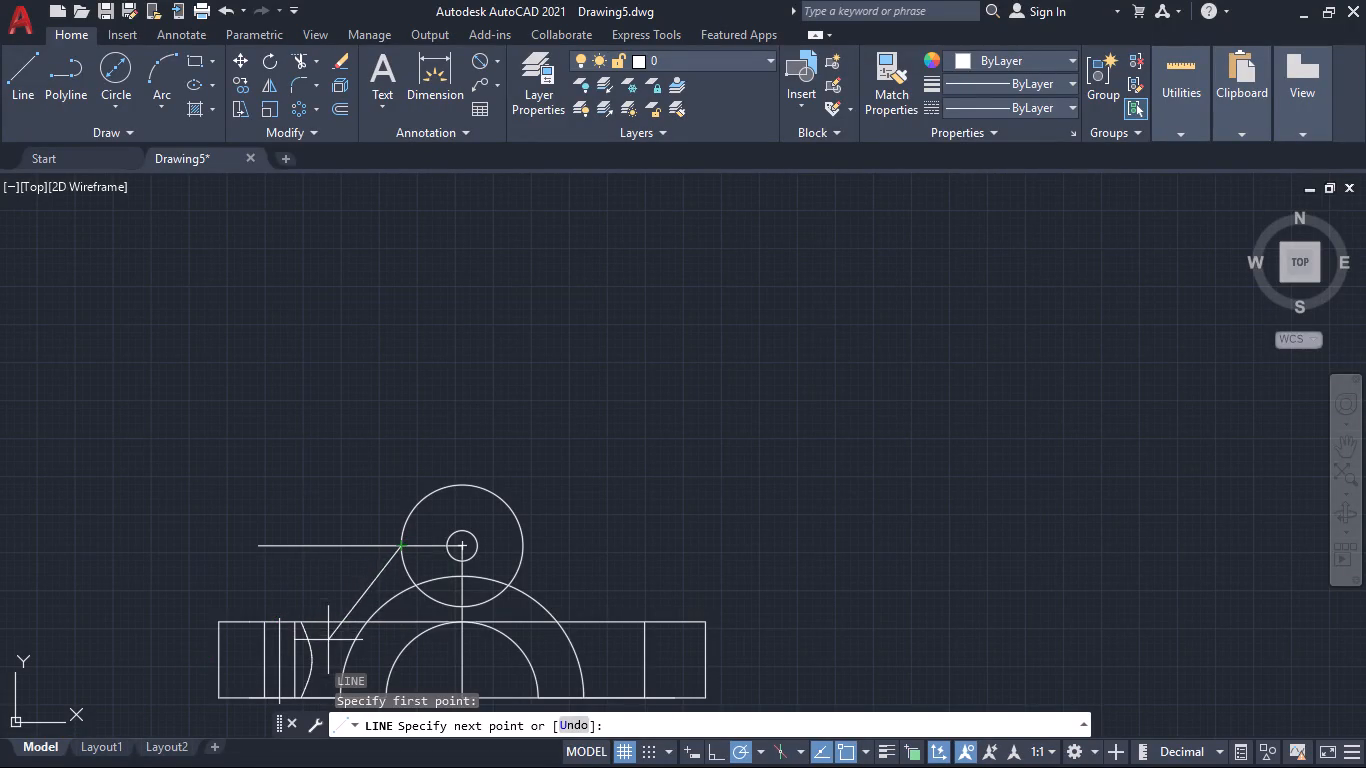
{"action": "left_click", "coordinate": [758, 748]}
{"action": "left_click", "coordinate": [791, 553]}
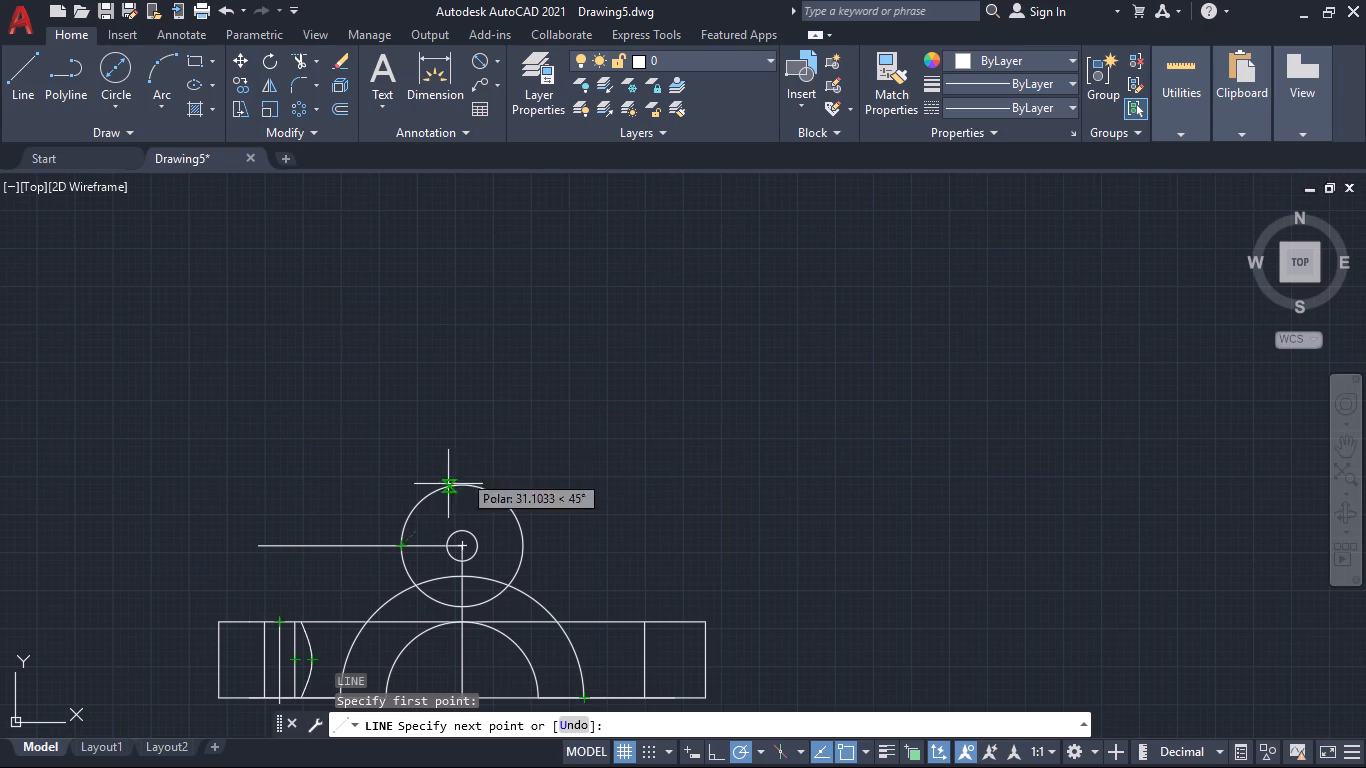
{"action": "left_click", "coordinate": [380, 565]}
{"action": "key", "text": "Escape"}
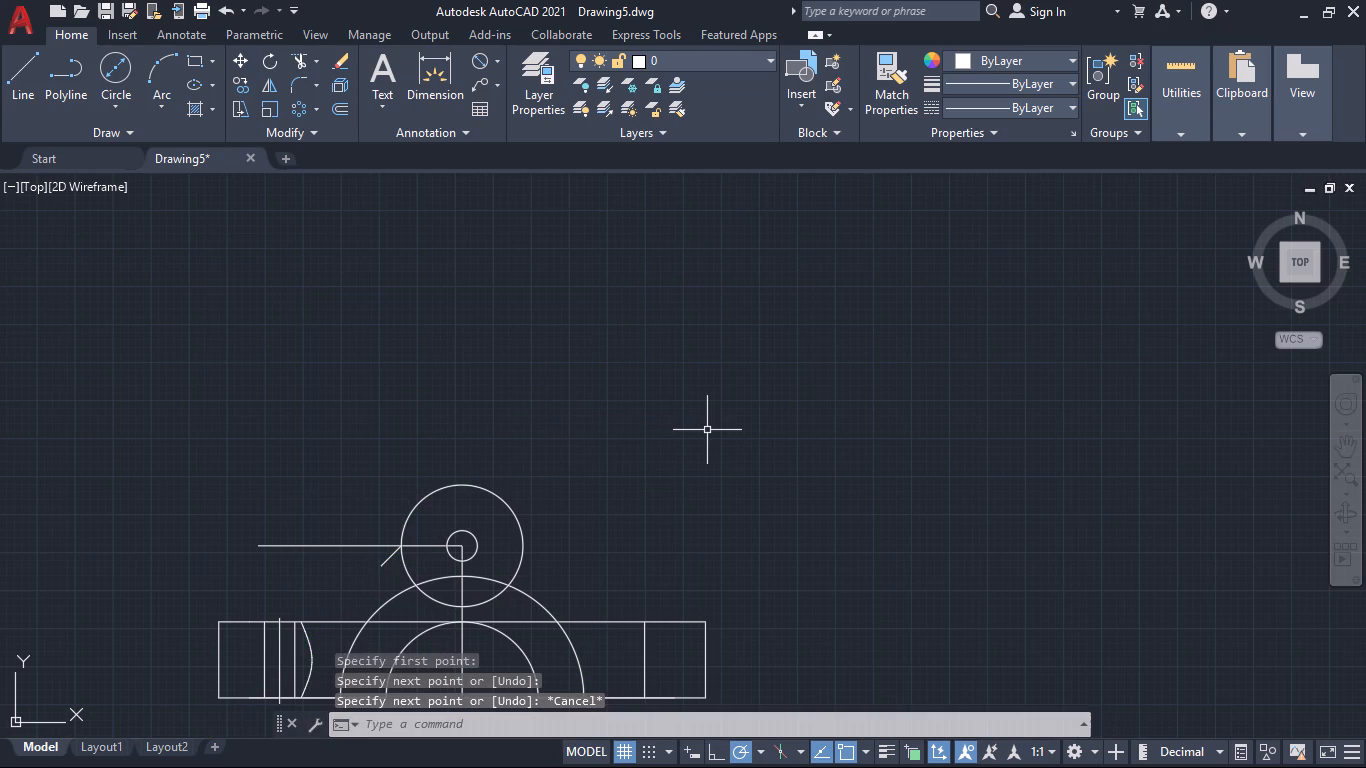
Extend the short slanted line down to the rectangle's upper edge.
{"action": "type", "text": "TR"}
{"action": "key", "text": "Return"}
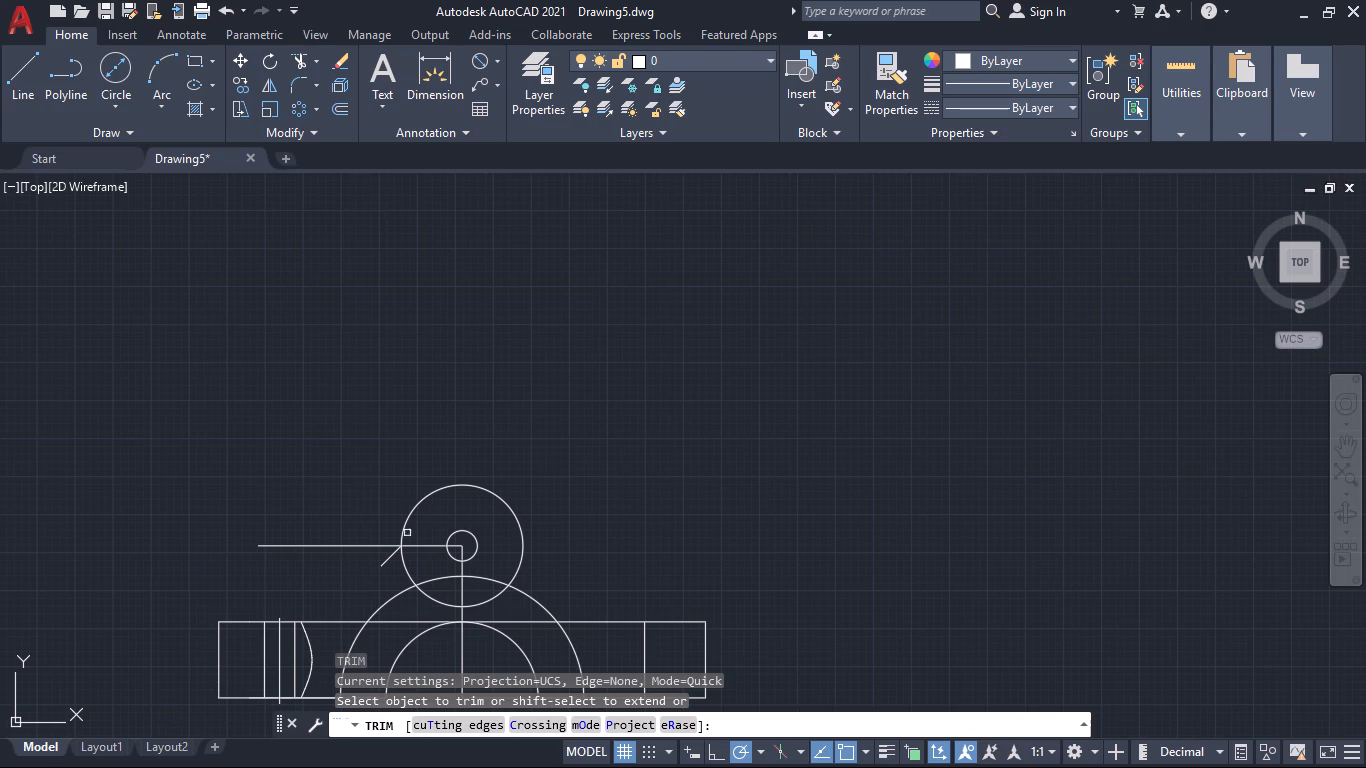
{"action": "left_click", "coordinate": [391, 556], "text": "shift"}
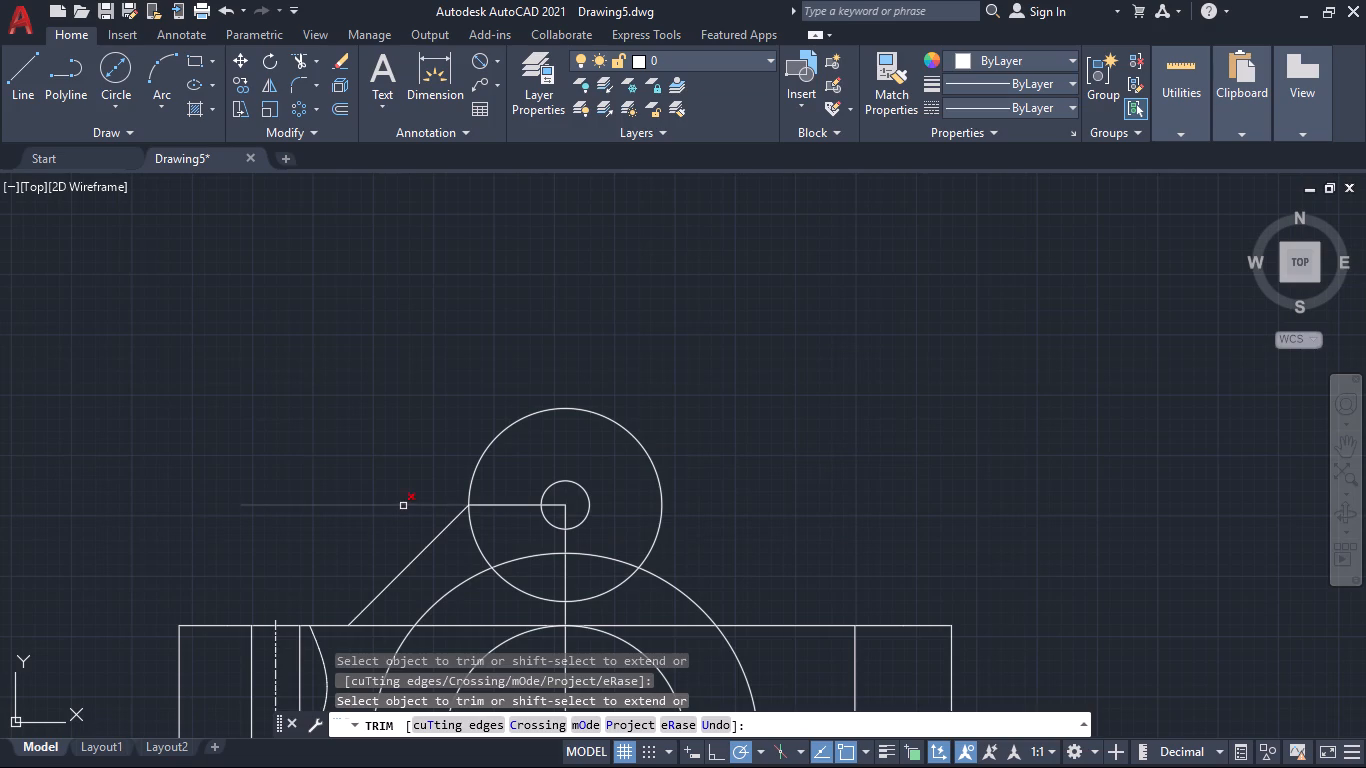
Trim away the horizontal line outside the large circle and between the large and small circles.
{"action": "left_click", "coordinate": [403, 505]}
{"action": "left_click", "coordinate": [506, 502]}
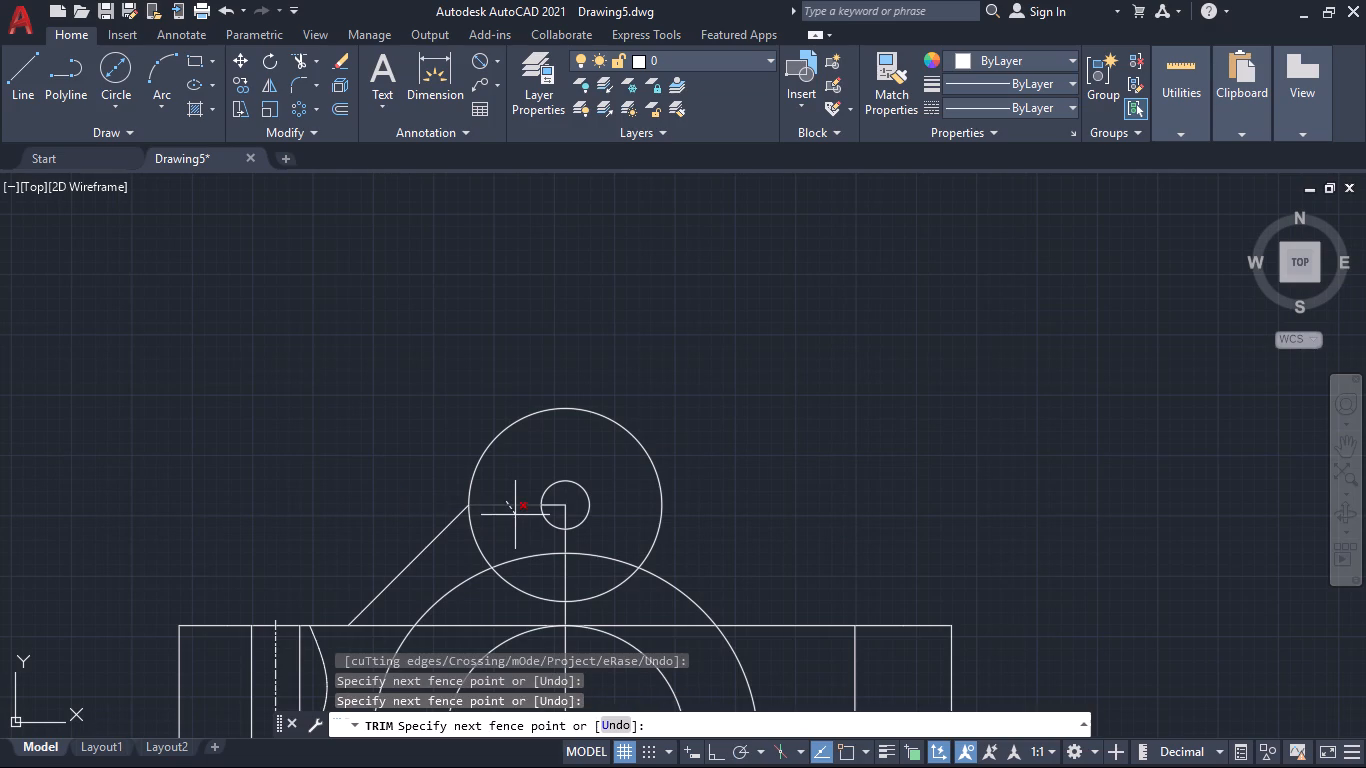
{"action": "left_click", "coordinate": [515, 515]}
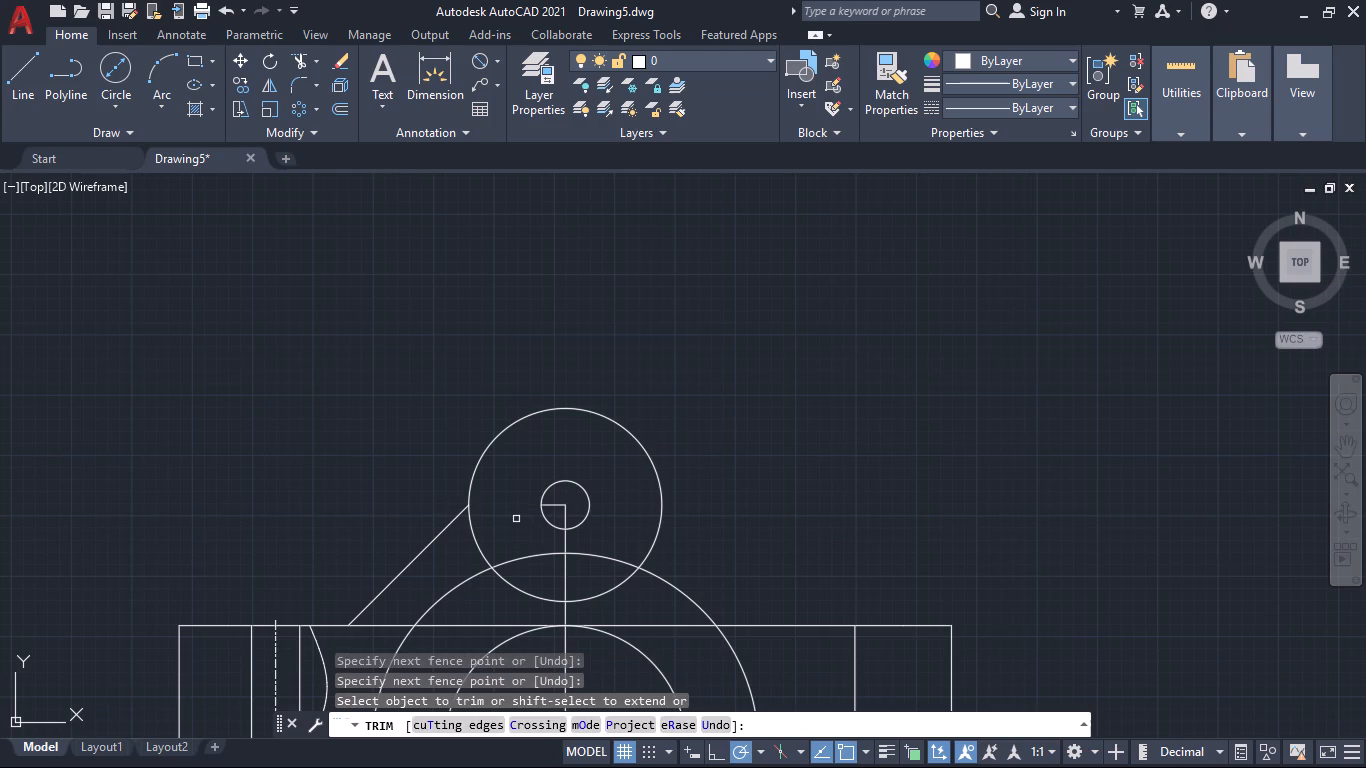
{"action": "double_click", "coordinate": [526, 543]}
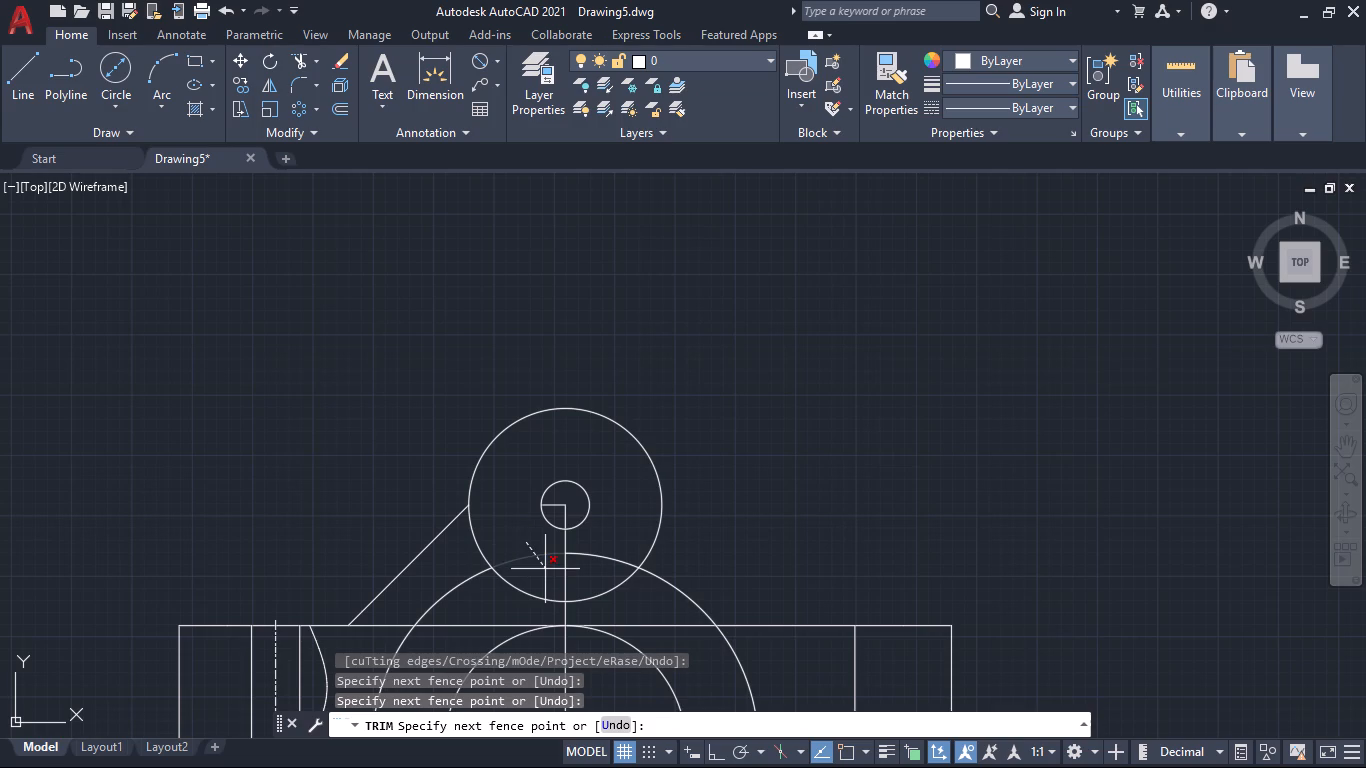
{"action": "left_click", "coordinate": [513, 525]}
{"action": "key", "text": "Escape"}
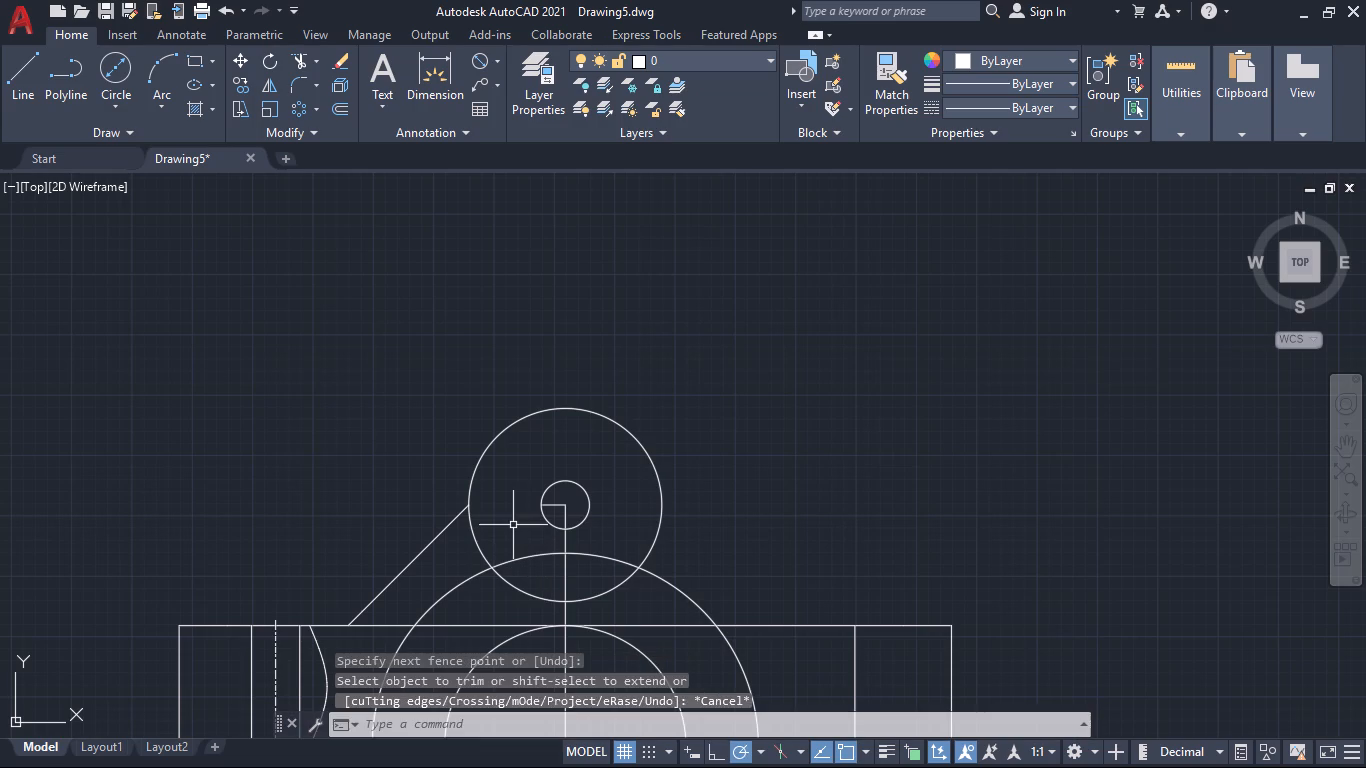
Draw a vertical line from the large circle's left quadrant down past the outer arch, using polar tracking.
{"action": "key", "text": "l"}
{"action": "key", "text": "Return"}
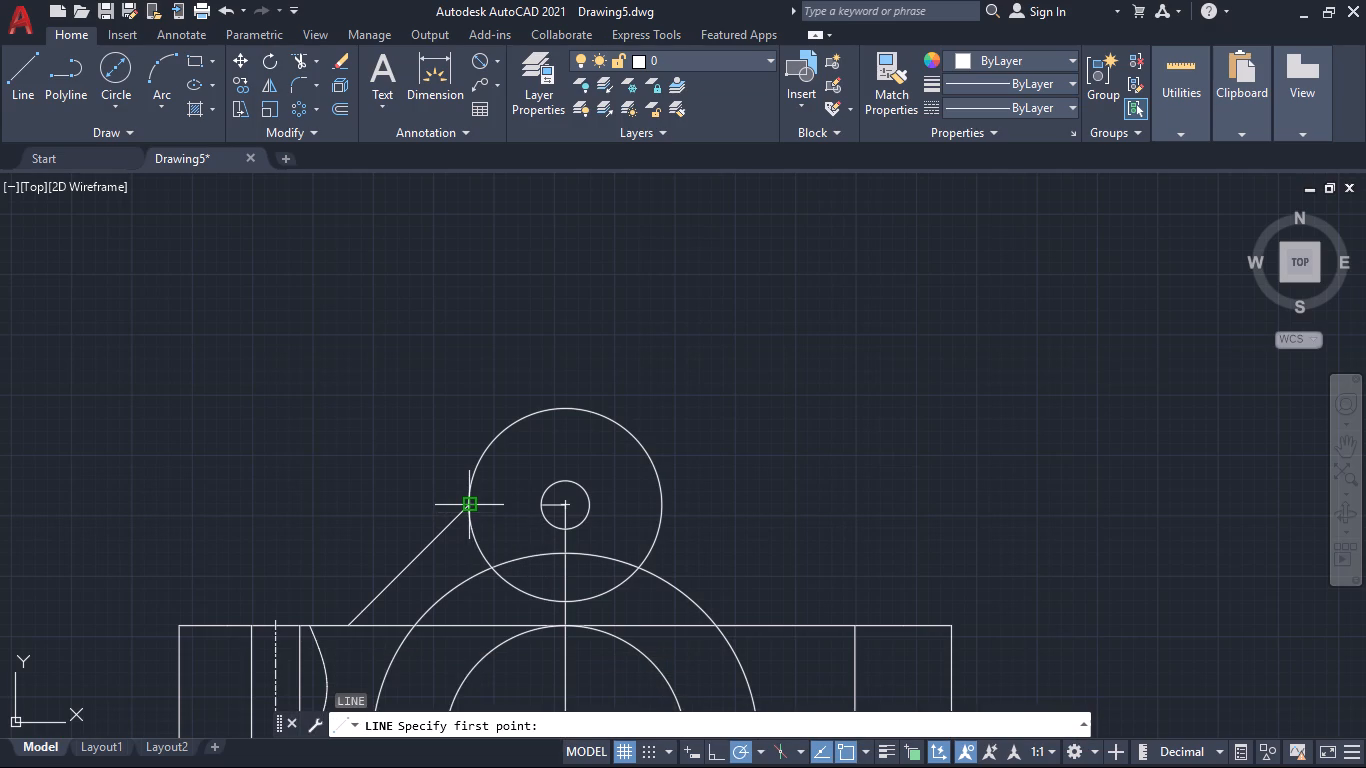
{"action": "left_click", "coordinate": [467, 507]}
{"action": "left_click", "coordinate": [471, 598]}
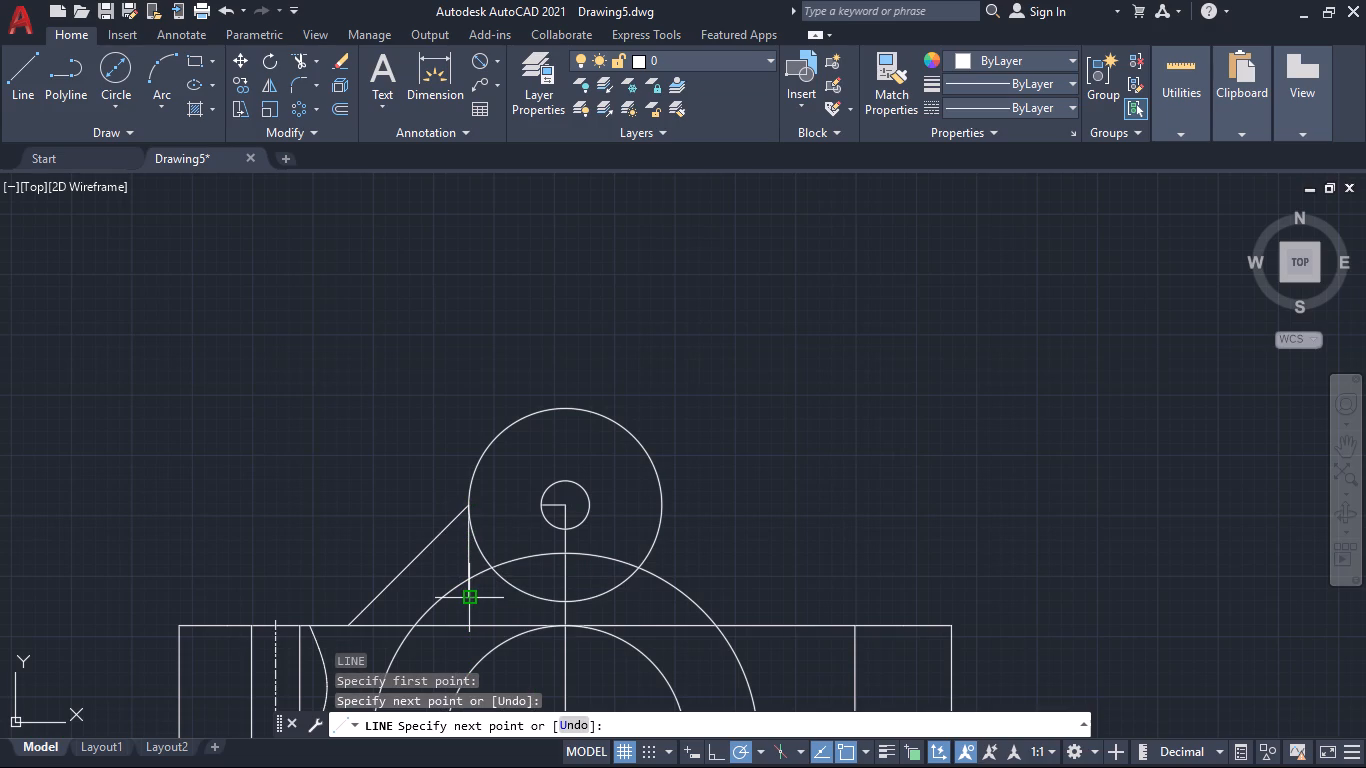
{"action": "key", "text": "space"}
With Ortho on, draw a vertical line about 21.9 long down from the large circle's left quadrant over the previous one.
{"action": "key", "text": "space"}
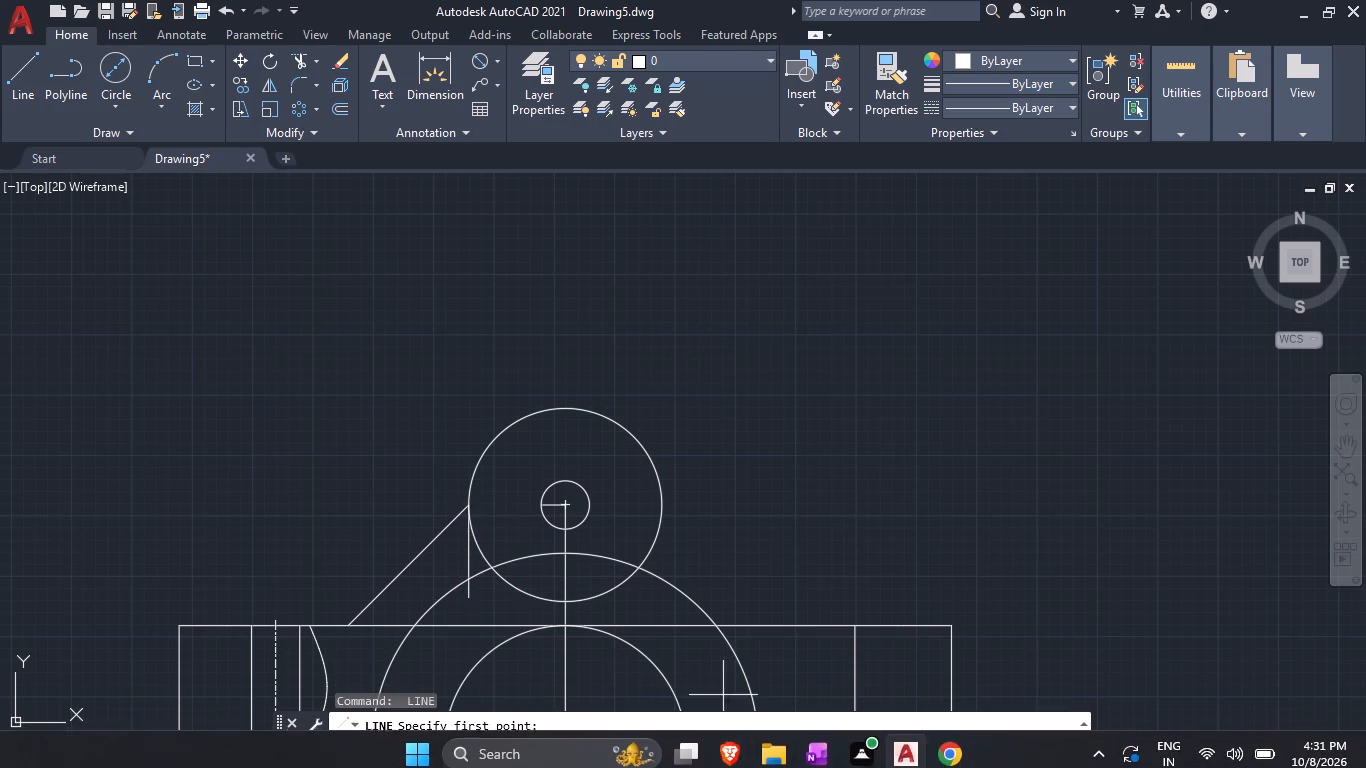
{"action": "left_click", "coordinate": [712, 746]}
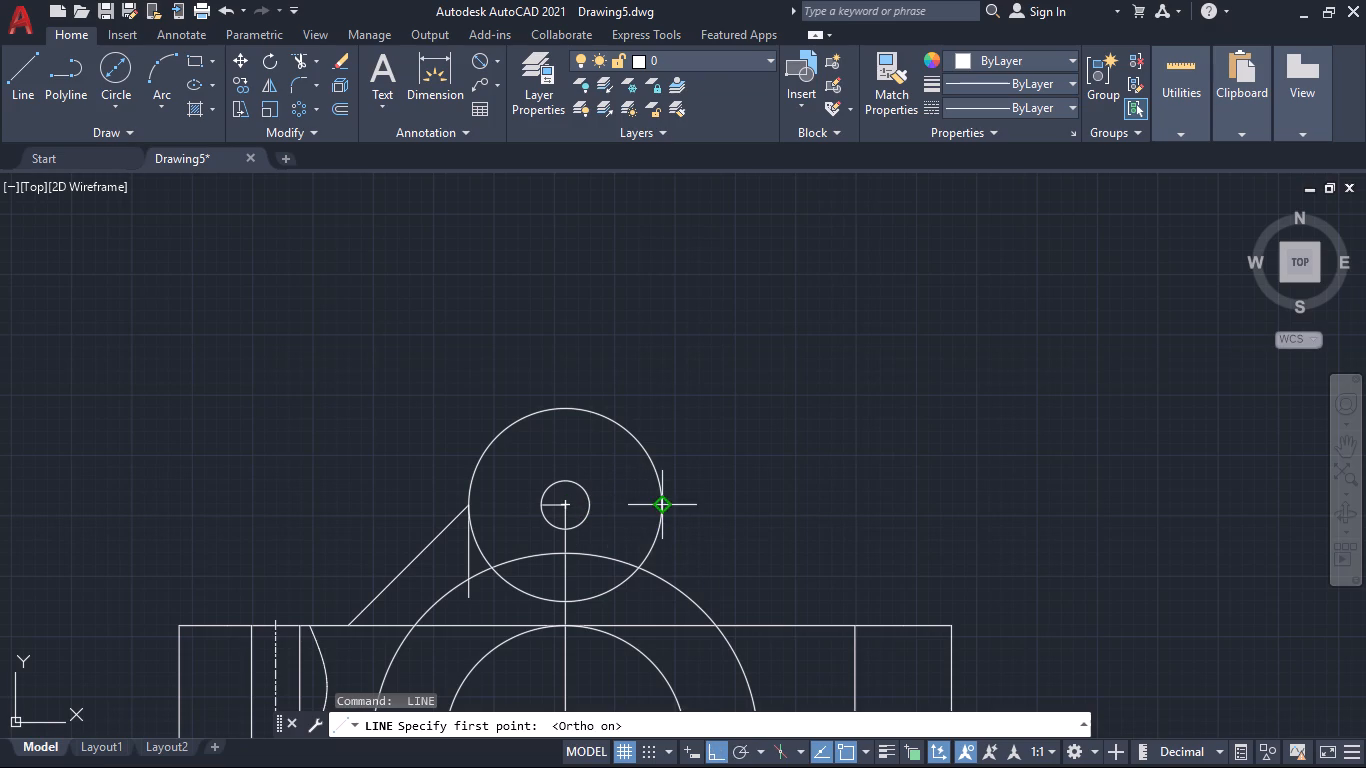
{"action": "left_click", "coordinate": [465, 508]}
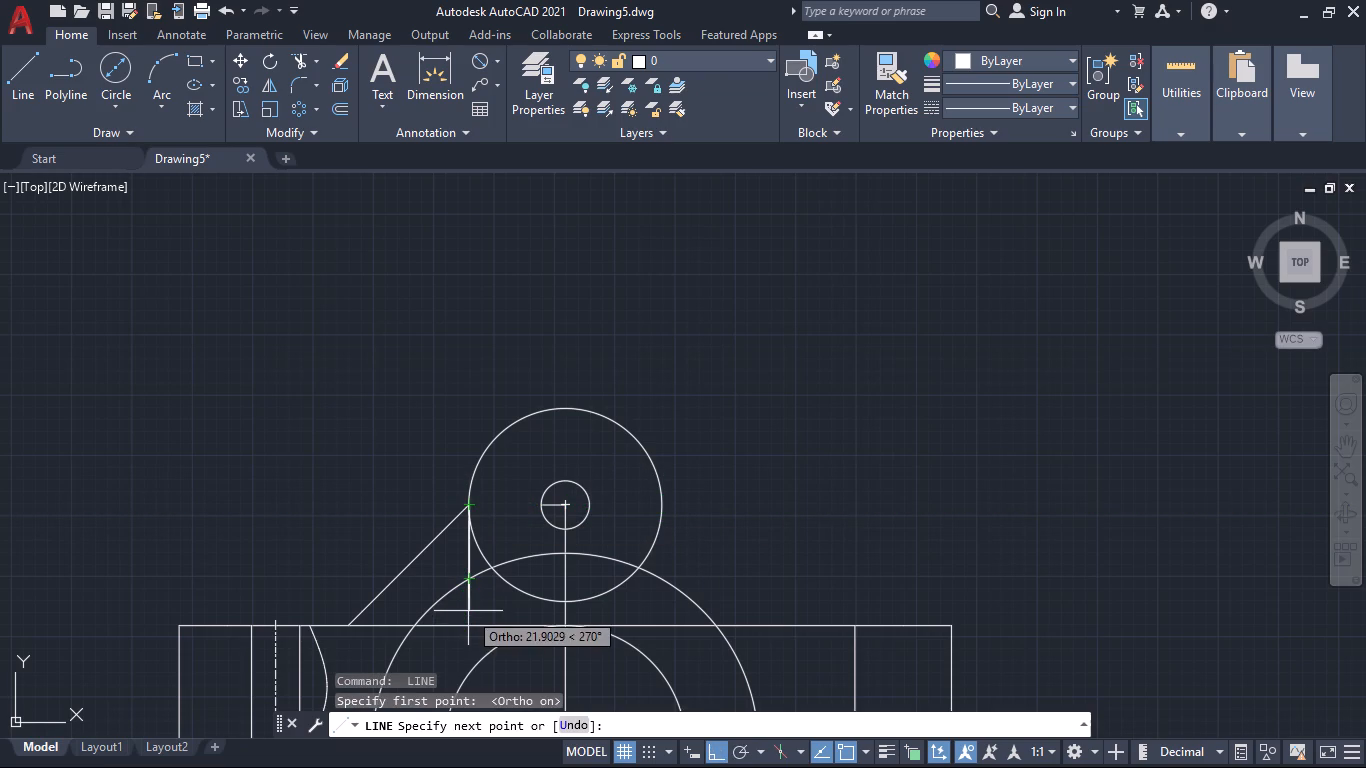
{"action": "left_click", "coordinate": [468, 611]}
{"action": "key", "text": "grave"}
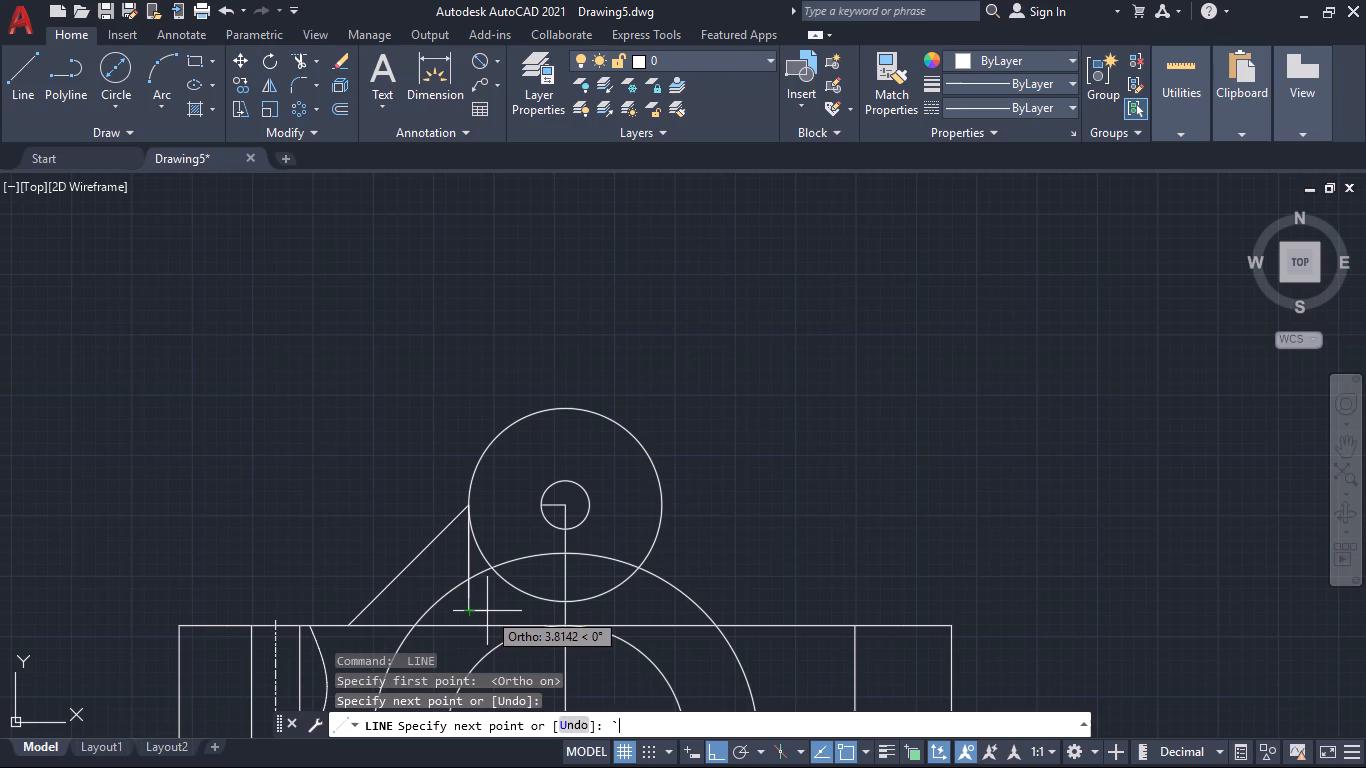
{"action": "key", "text": "Escape"}
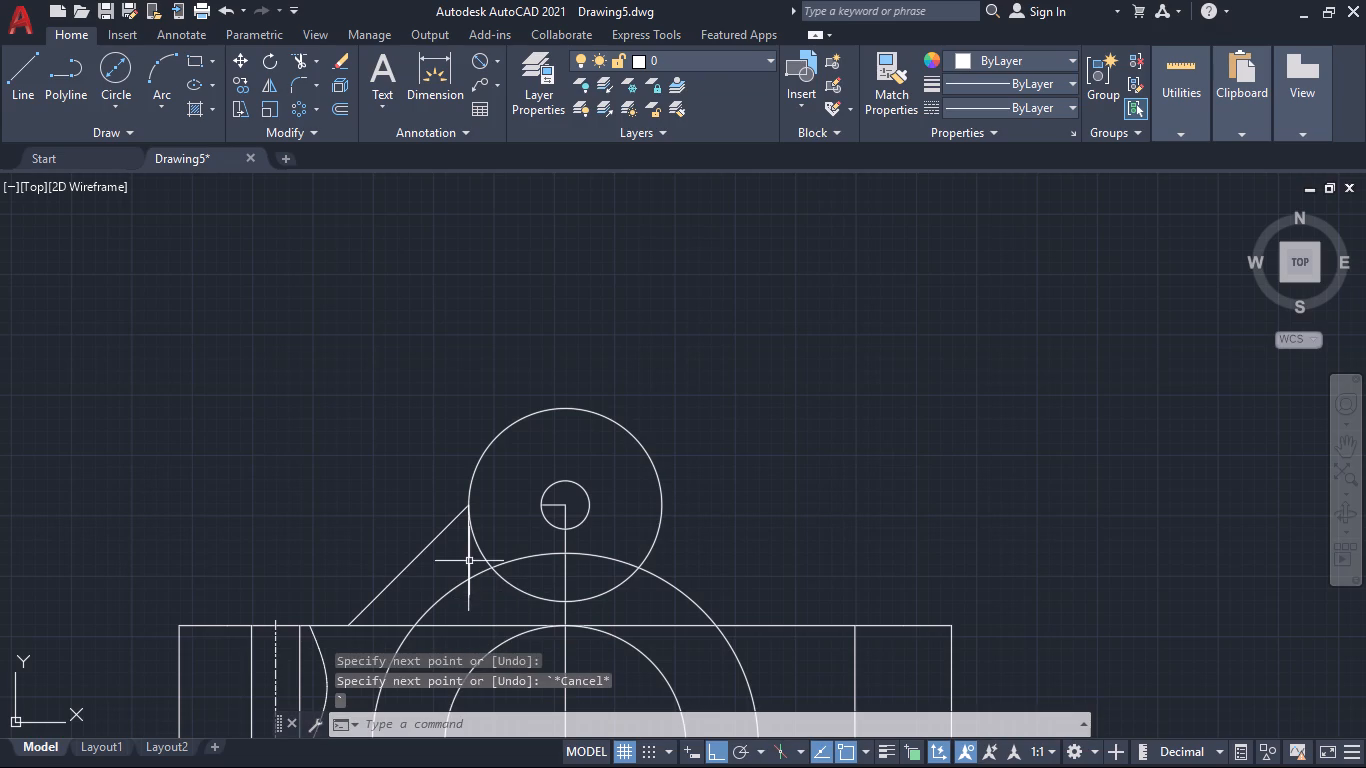
Trim away the large circle's lower arc from the left vertical line round to the outer arch's right side.
{"action": "type", "text": "TR"}
{"action": "key", "text": "Return"}
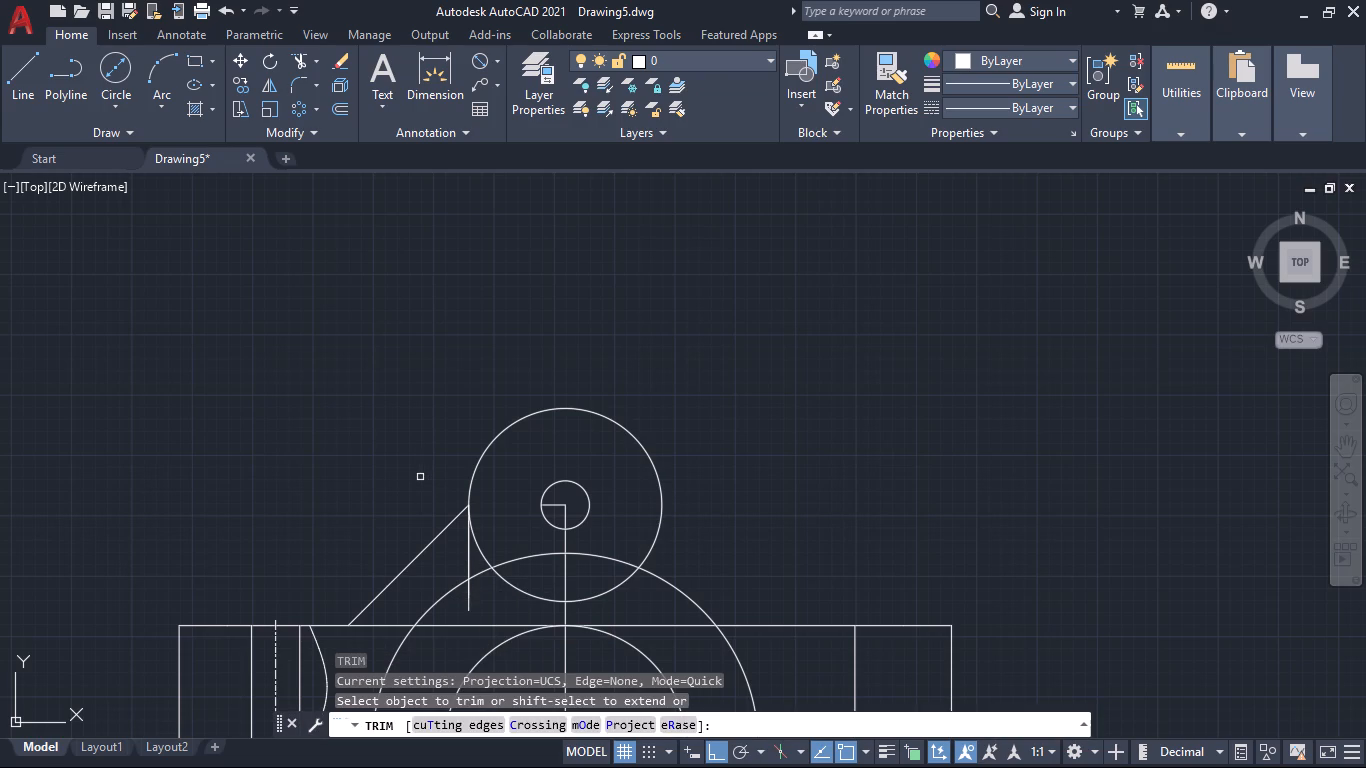
{"action": "left_click", "coordinate": [478, 562]}
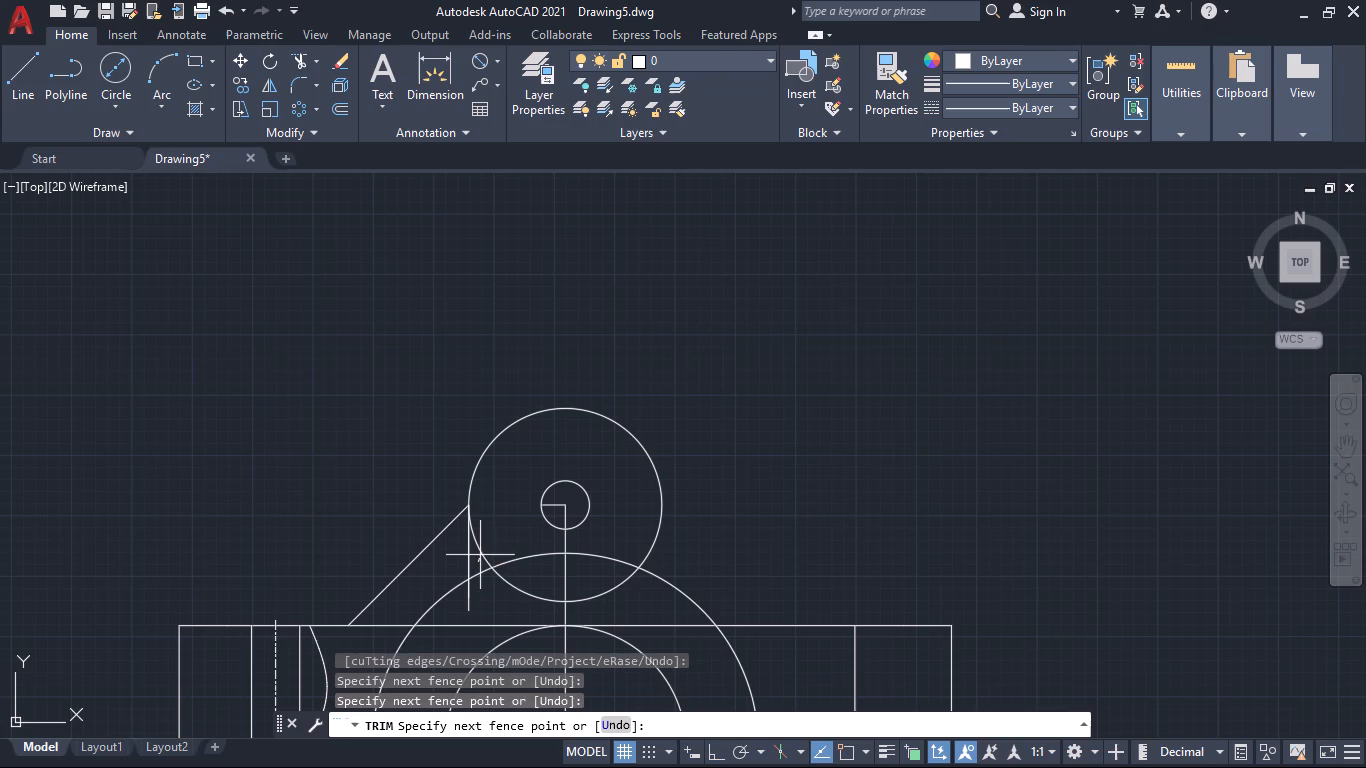
{"action": "left_click", "coordinate": [491, 536]}
{"action": "left_click", "coordinate": [513, 590]}
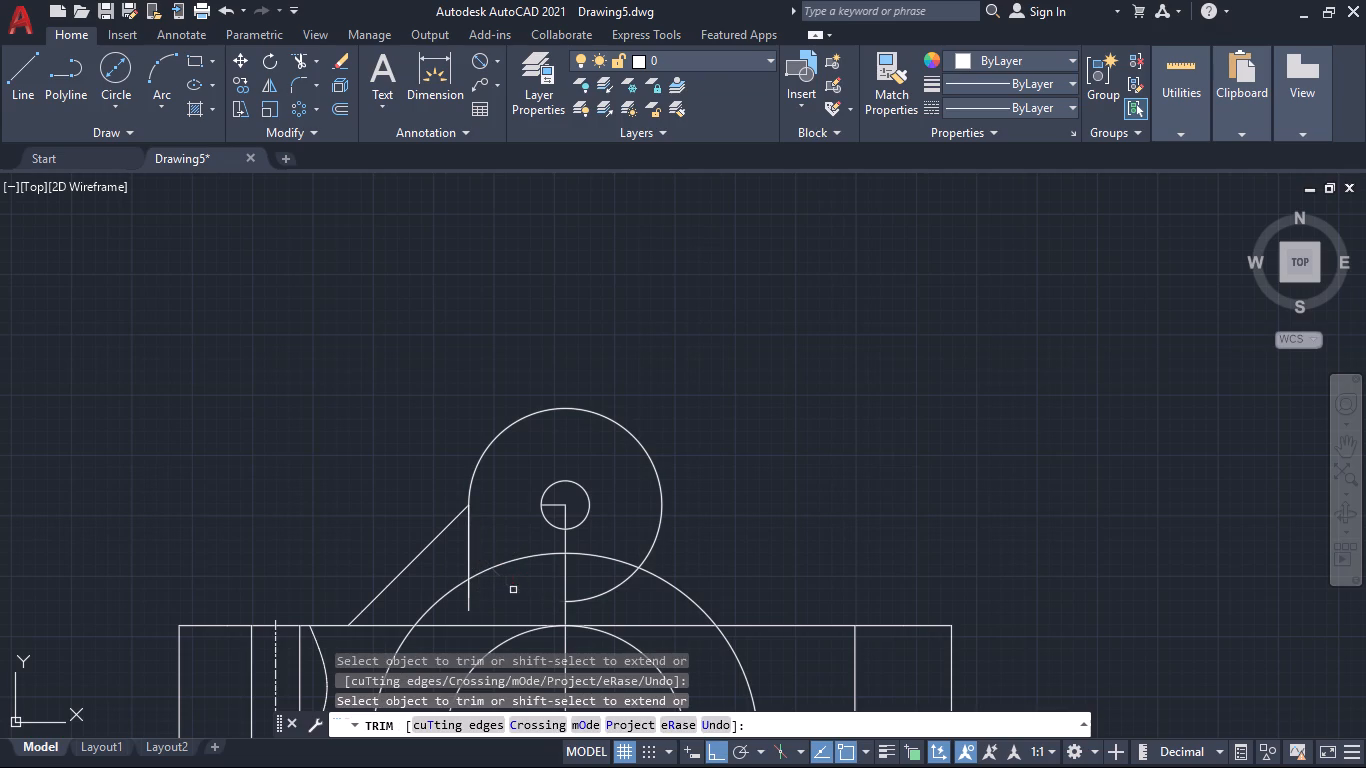
{"action": "left_click", "coordinate": [582, 597]}
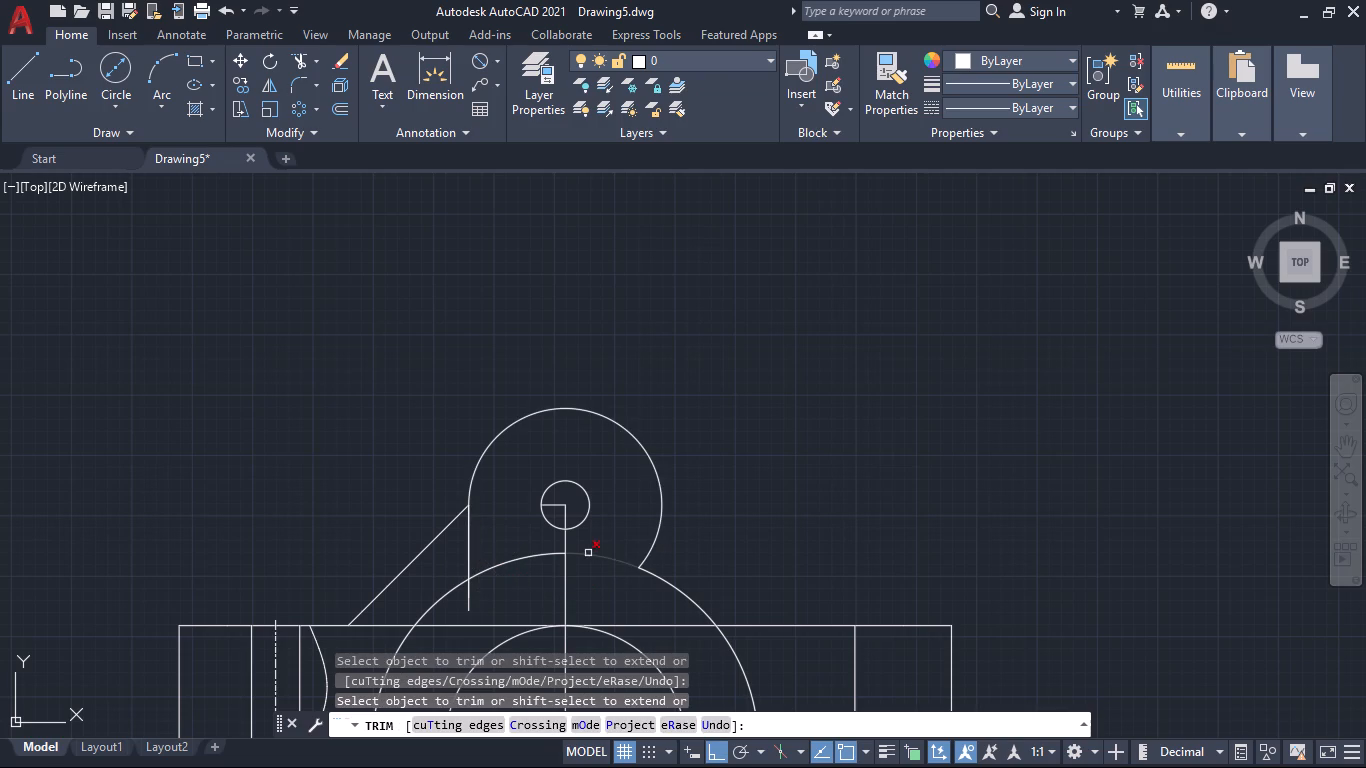
Trim the construction lines inside the boss and the left vertical line's end below the outer arch.
{"action": "left_click", "coordinate": [566, 543]}
{"action": "left_click", "coordinate": [565, 510]}
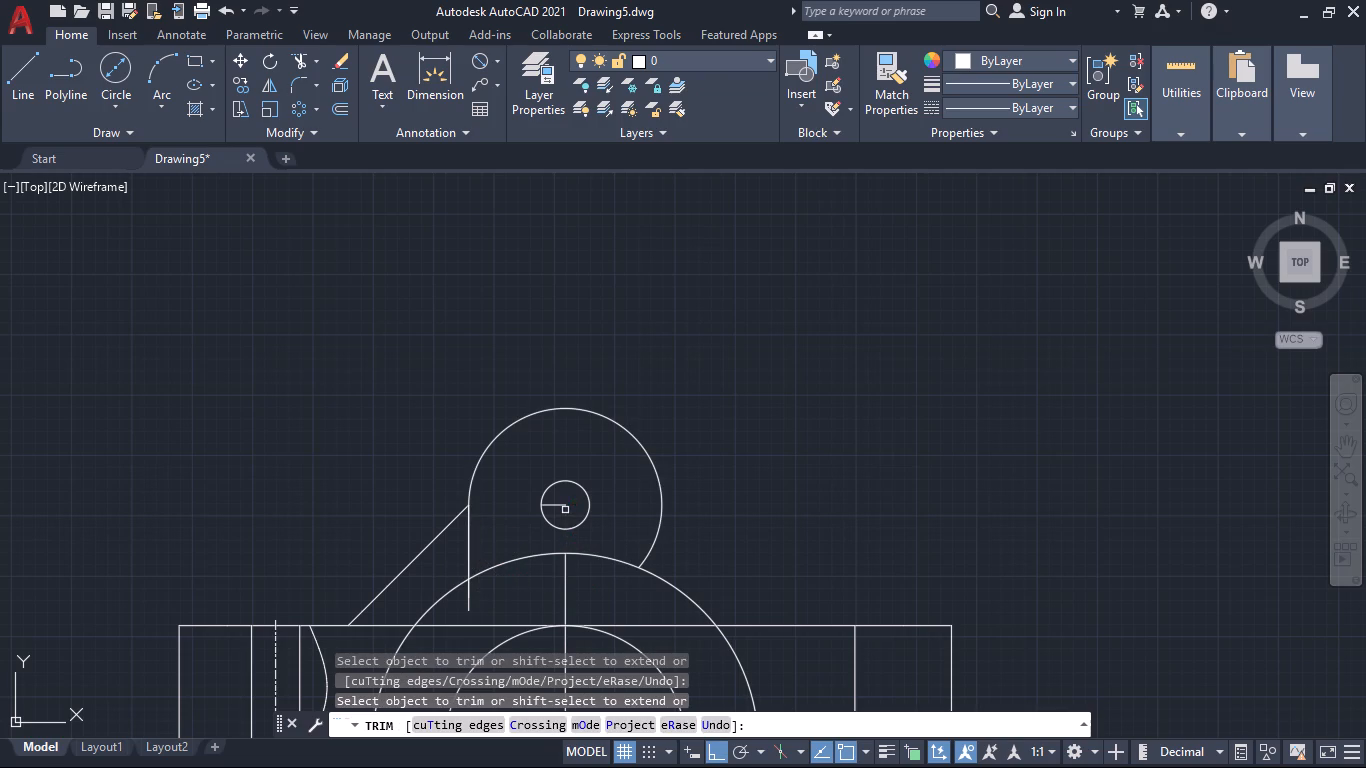
{"action": "left_click", "coordinate": [557, 508]}
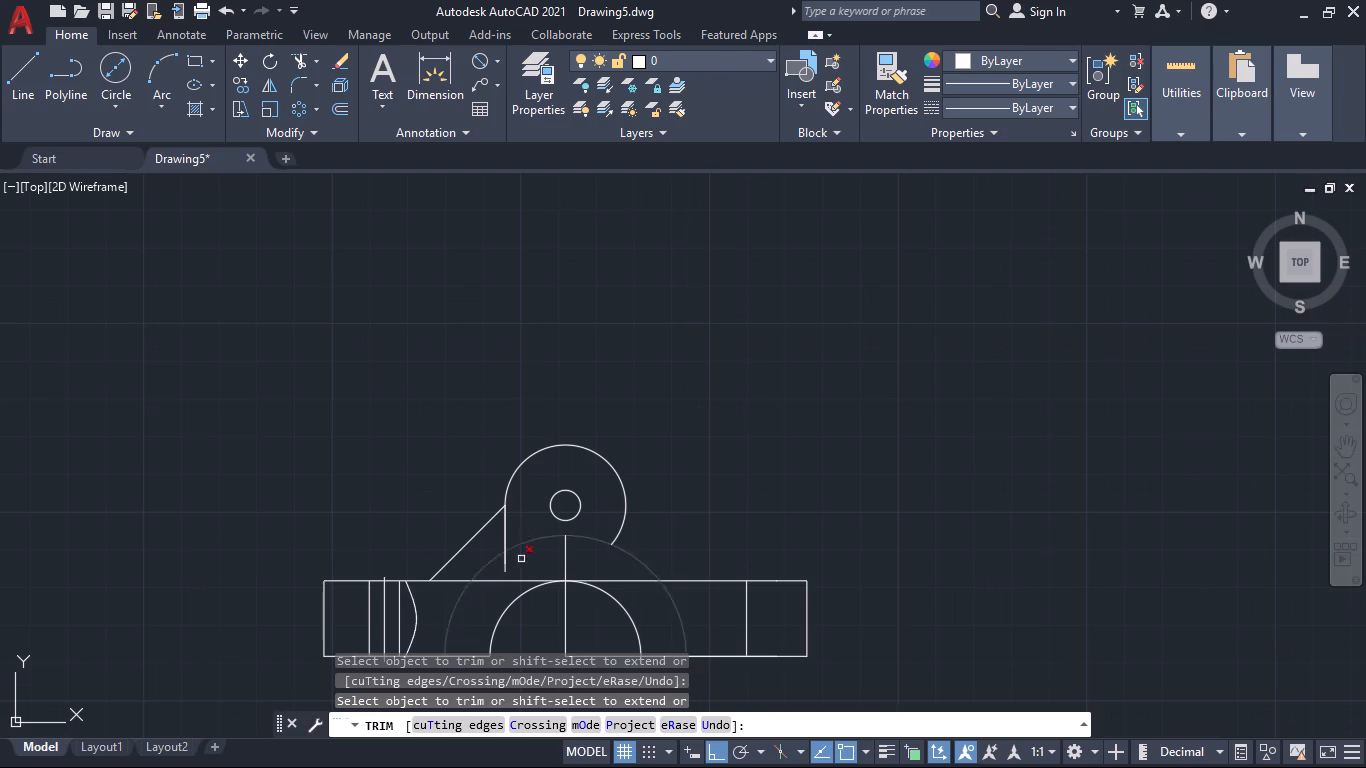
{"action": "left_click", "coordinate": [502, 565]}
{"action": "left_click", "coordinate": [508, 560]}
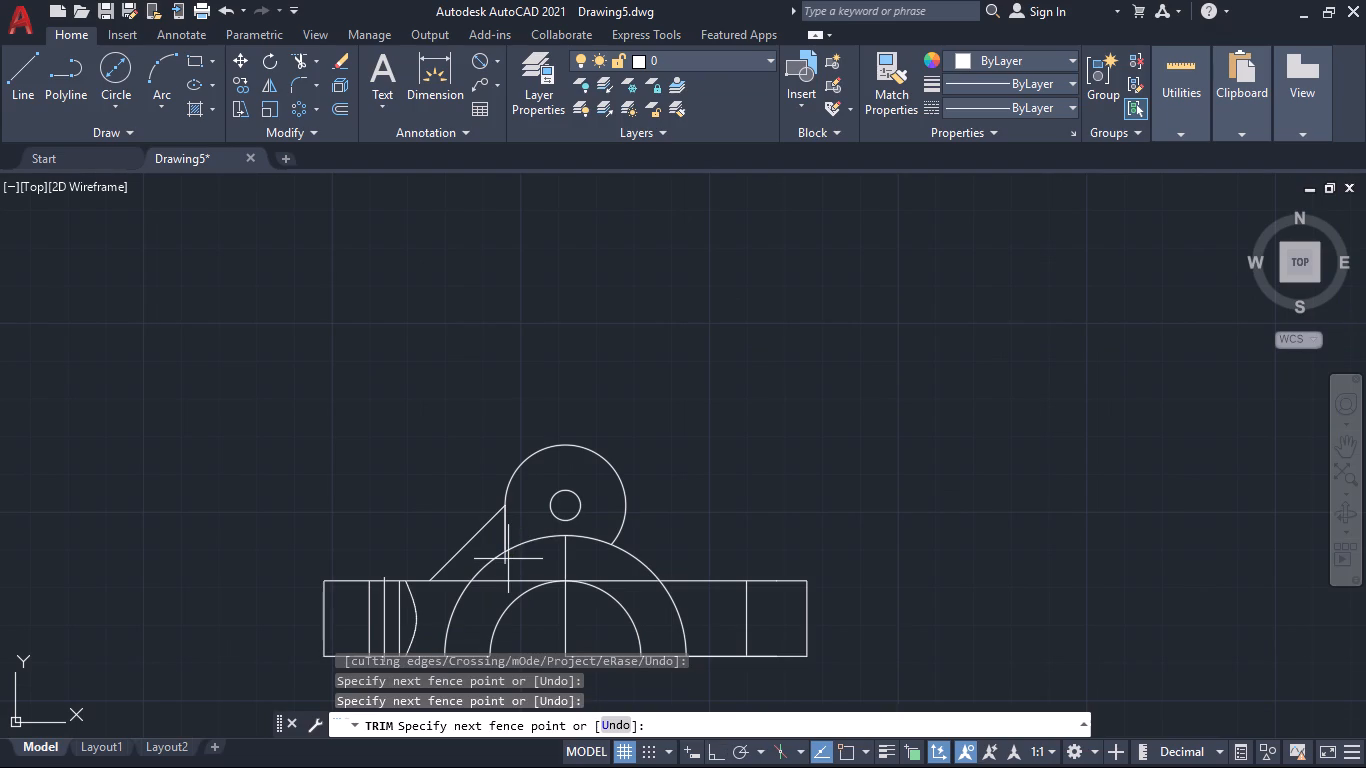
{"action": "left_click", "coordinate": [503, 559]}
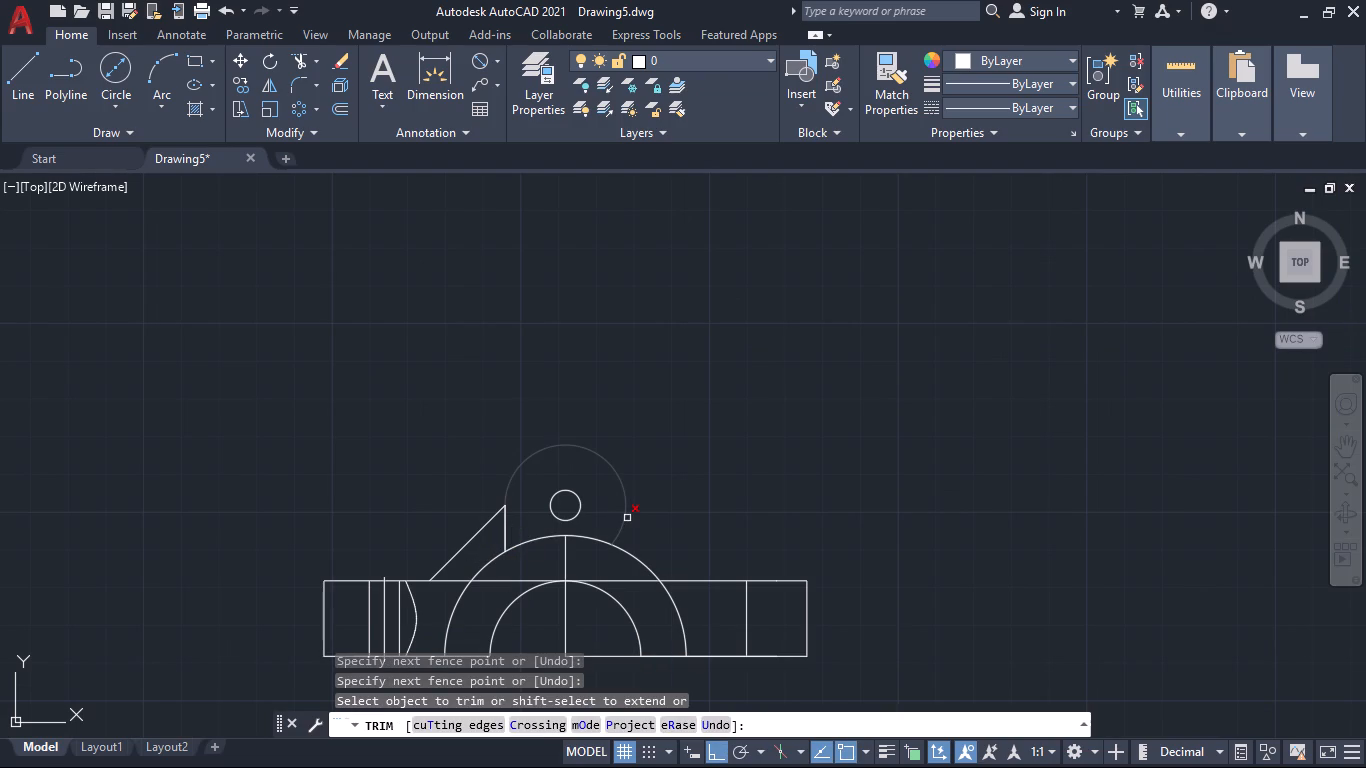
{"action": "key", "text": "Escape"}
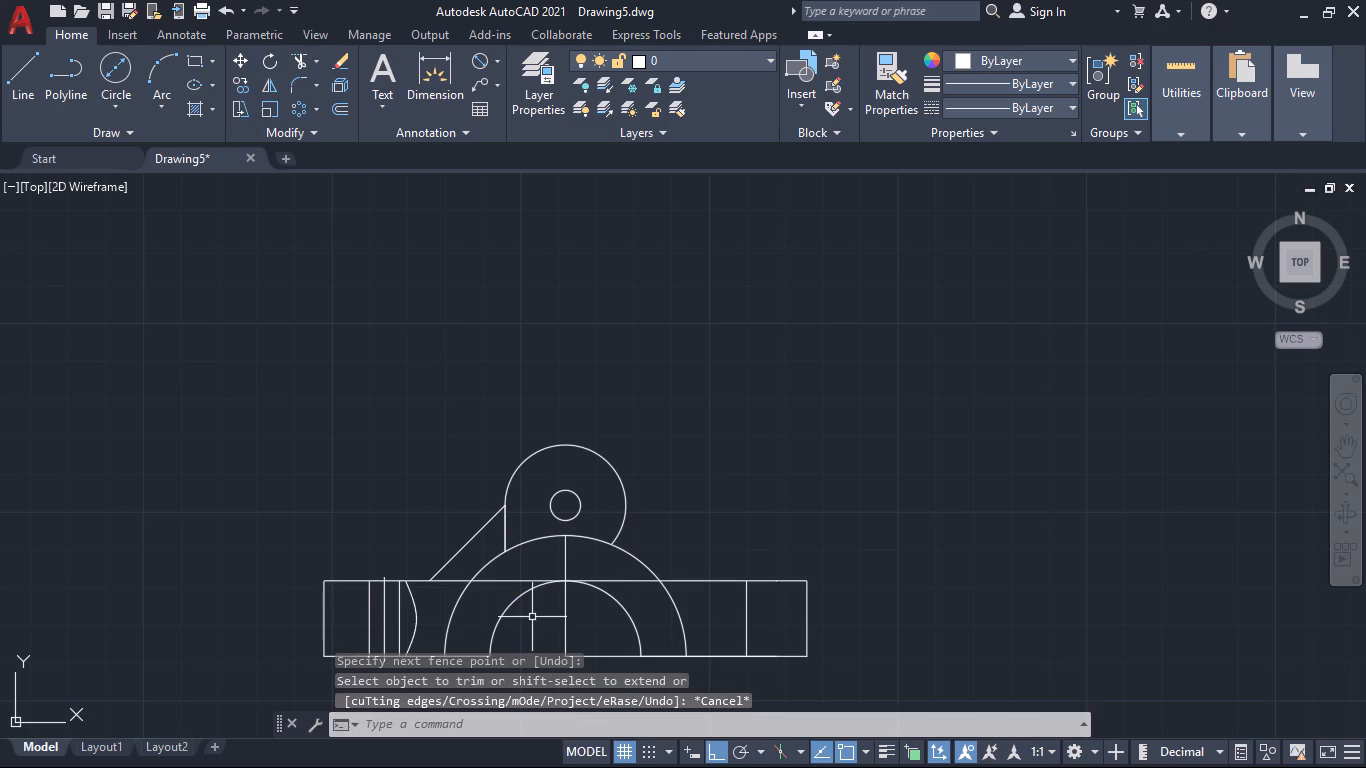
Mirror the slanted and vertical lines left of the boss about the vertical center axis, keeping the originals.
{"action": "type", "text": "MI"}
{"action": "key", "text": "Return"}
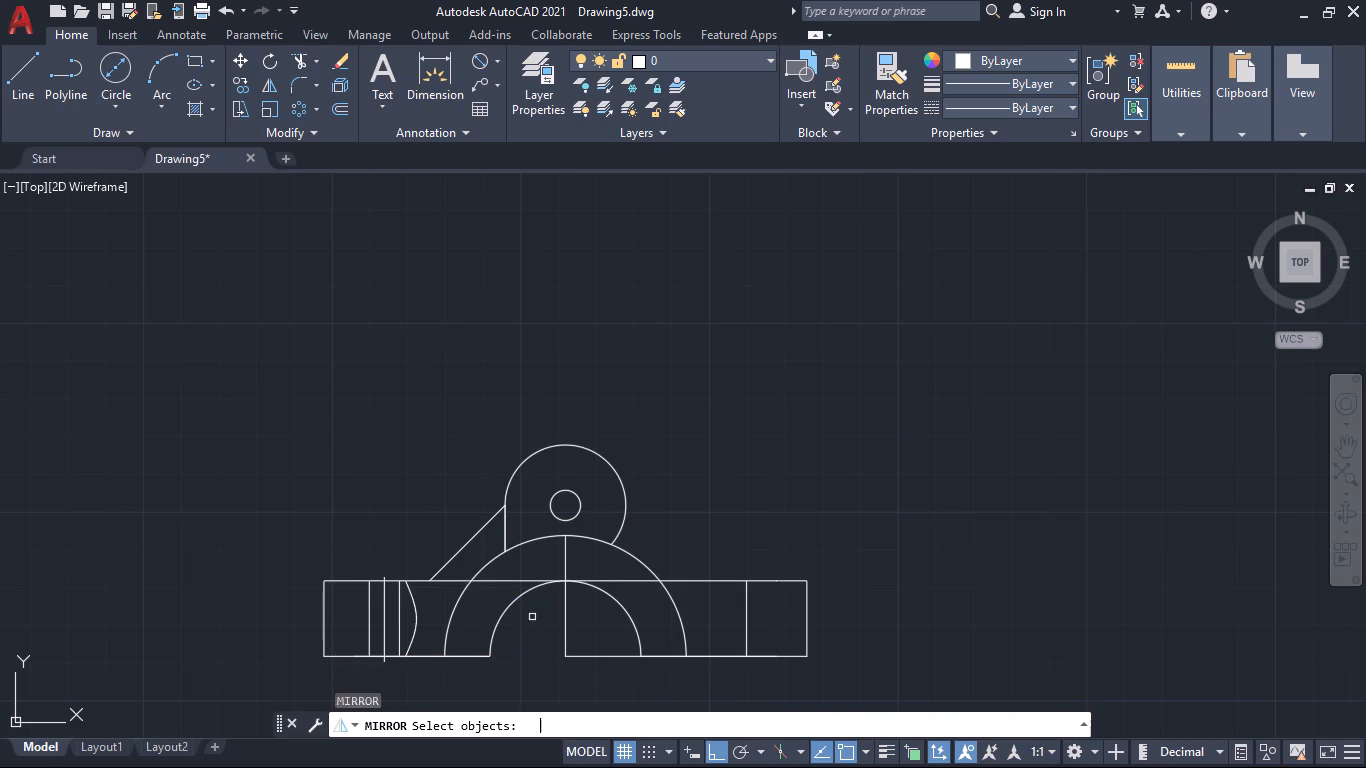
{"action": "left_click", "coordinate": [464, 541]}
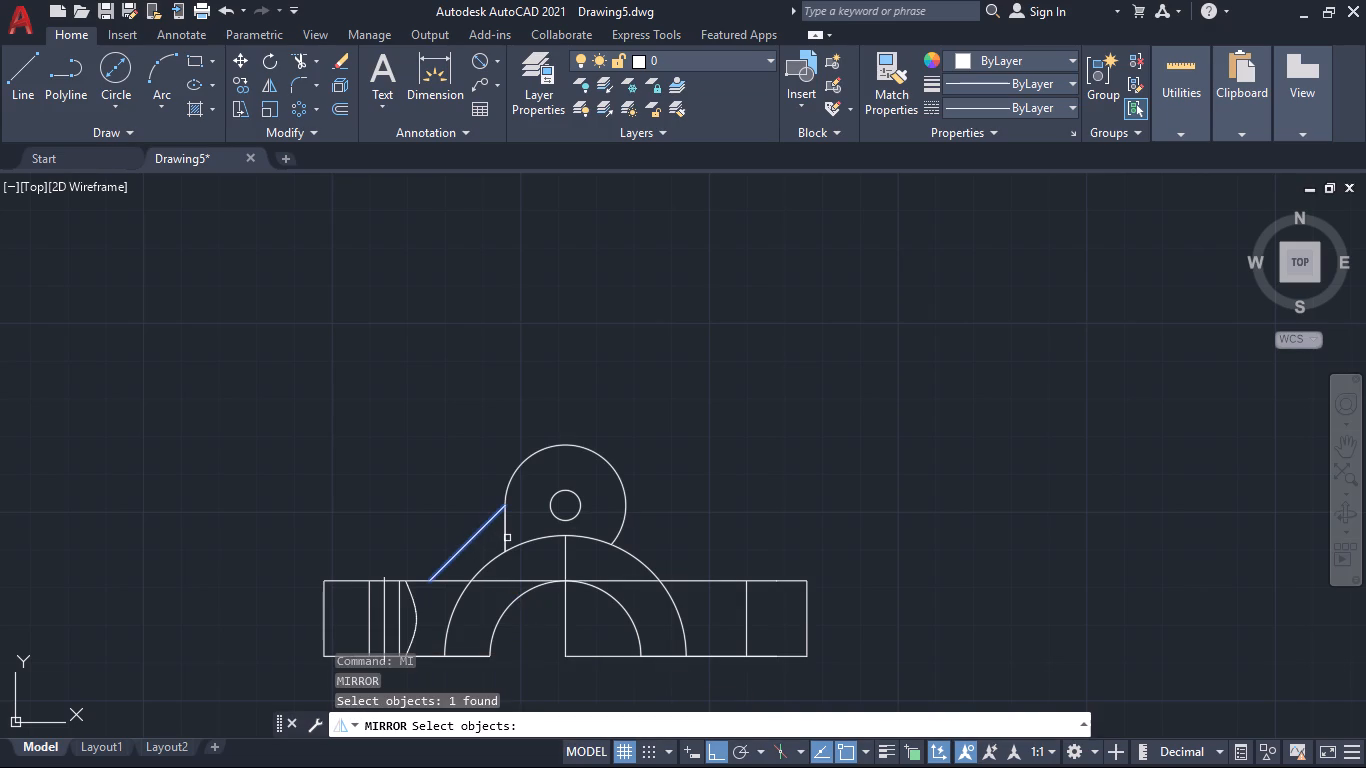
{"action": "left_click", "coordinate": [508, 538]}
{"action": "left_click", "coordinate": [497, 535]}
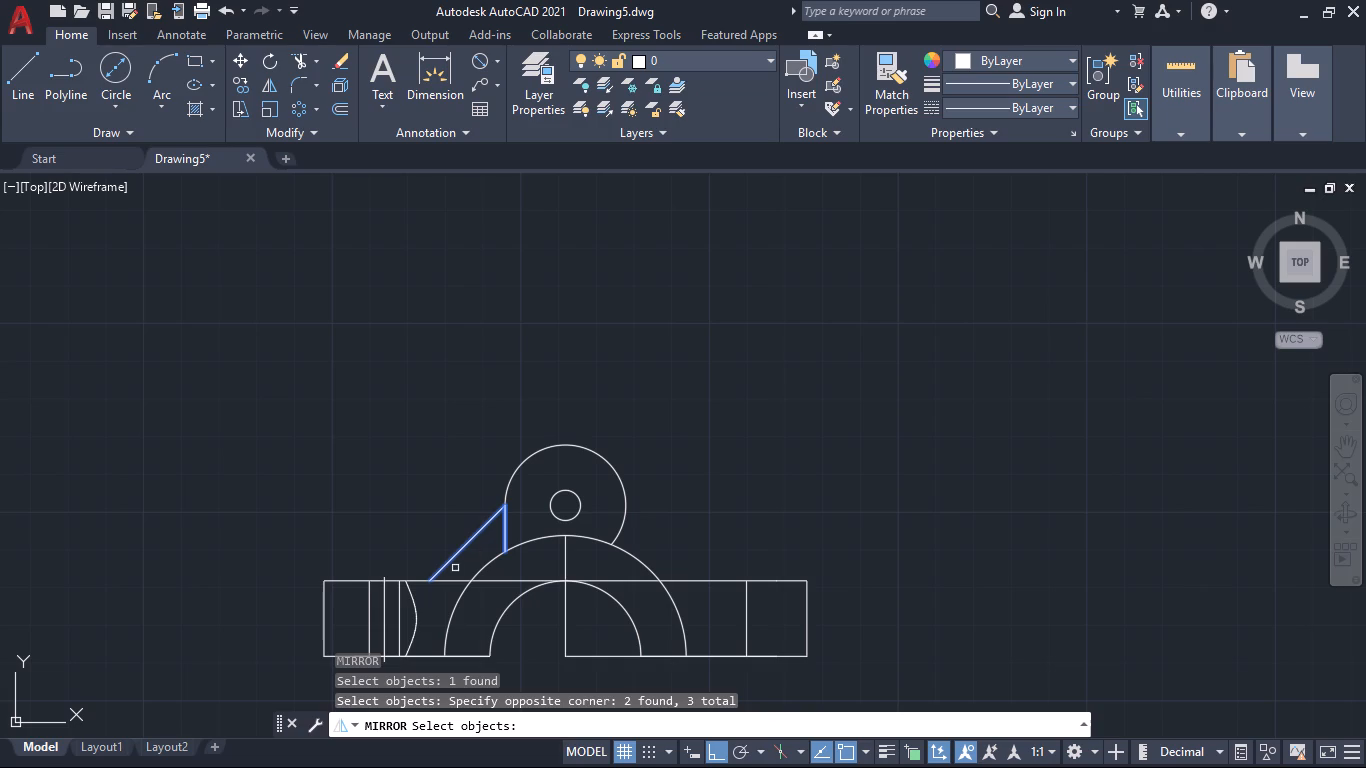
{"action": "key", "text": "Return"}
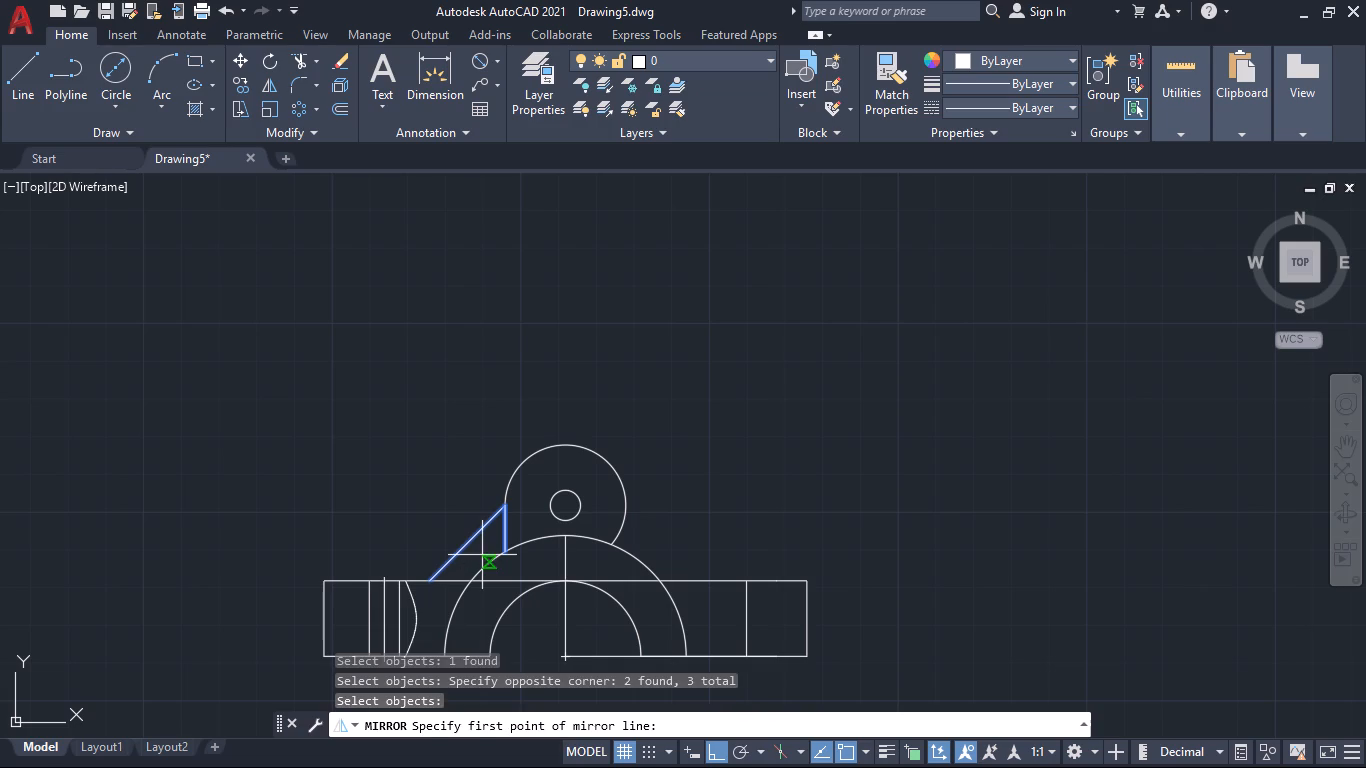
{"action": "left_click", "coordinate": [564, 582]}
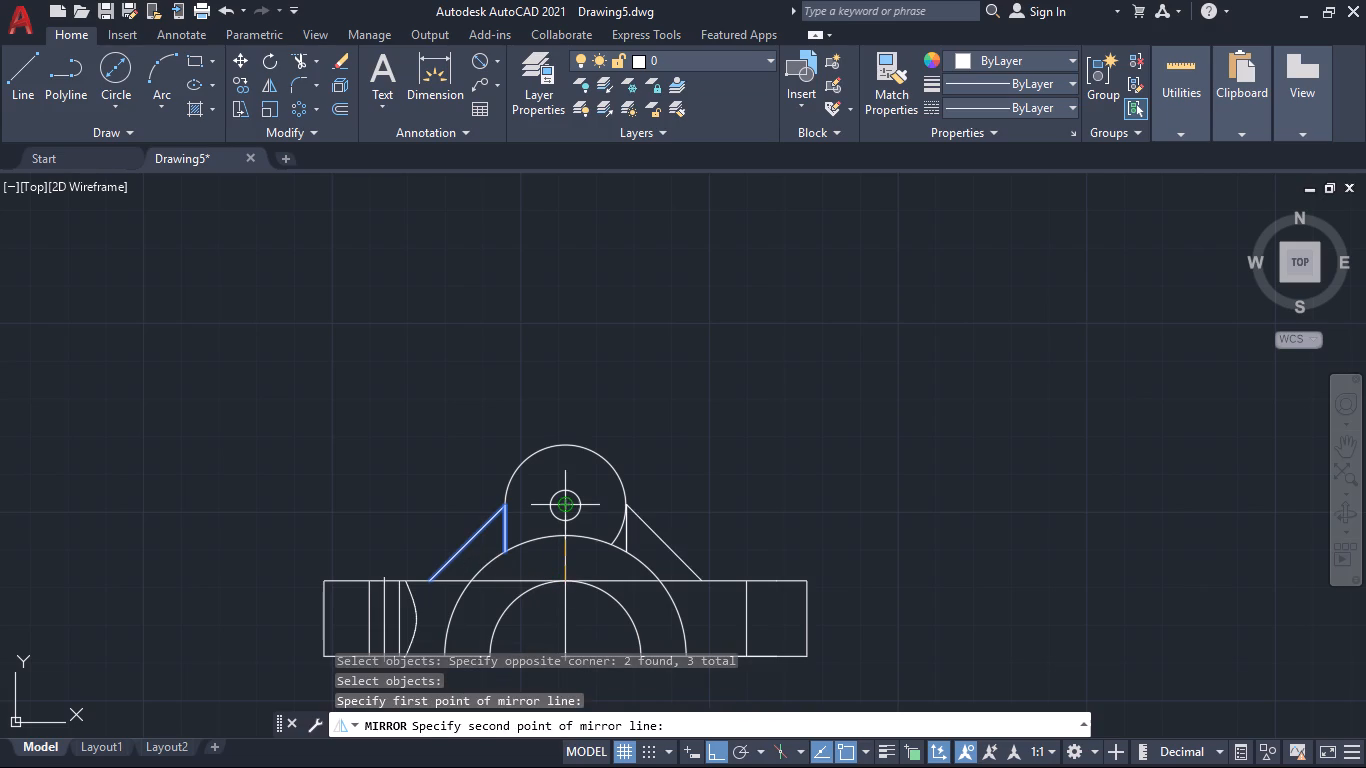
{"action": "left_click", "coordinate": [570, 505]}
{"action": "key", "text": "Return"}
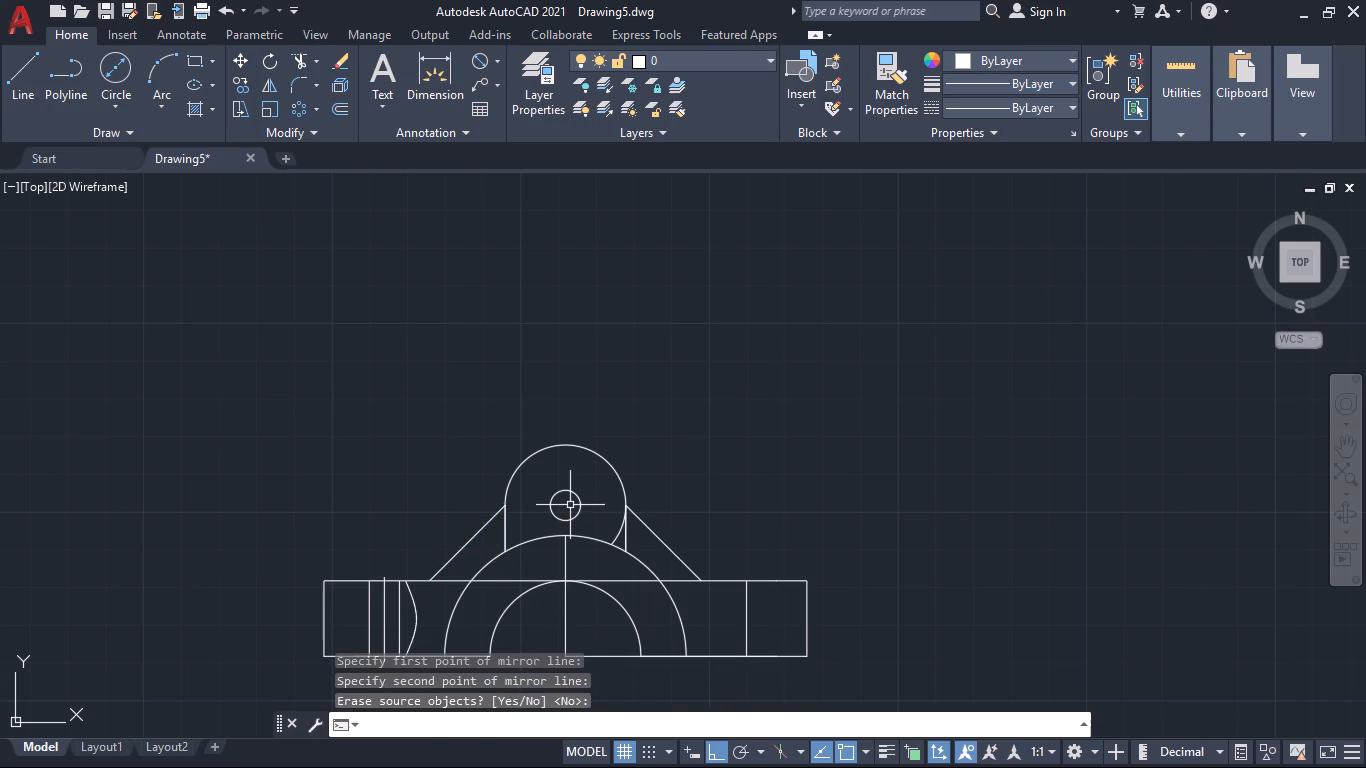
Trim away the leftover large-circle arc inside the right vertical line, above the outer arch.
{"action": "type", "text": "TR"}
{"action": "key", "text": "Return"}
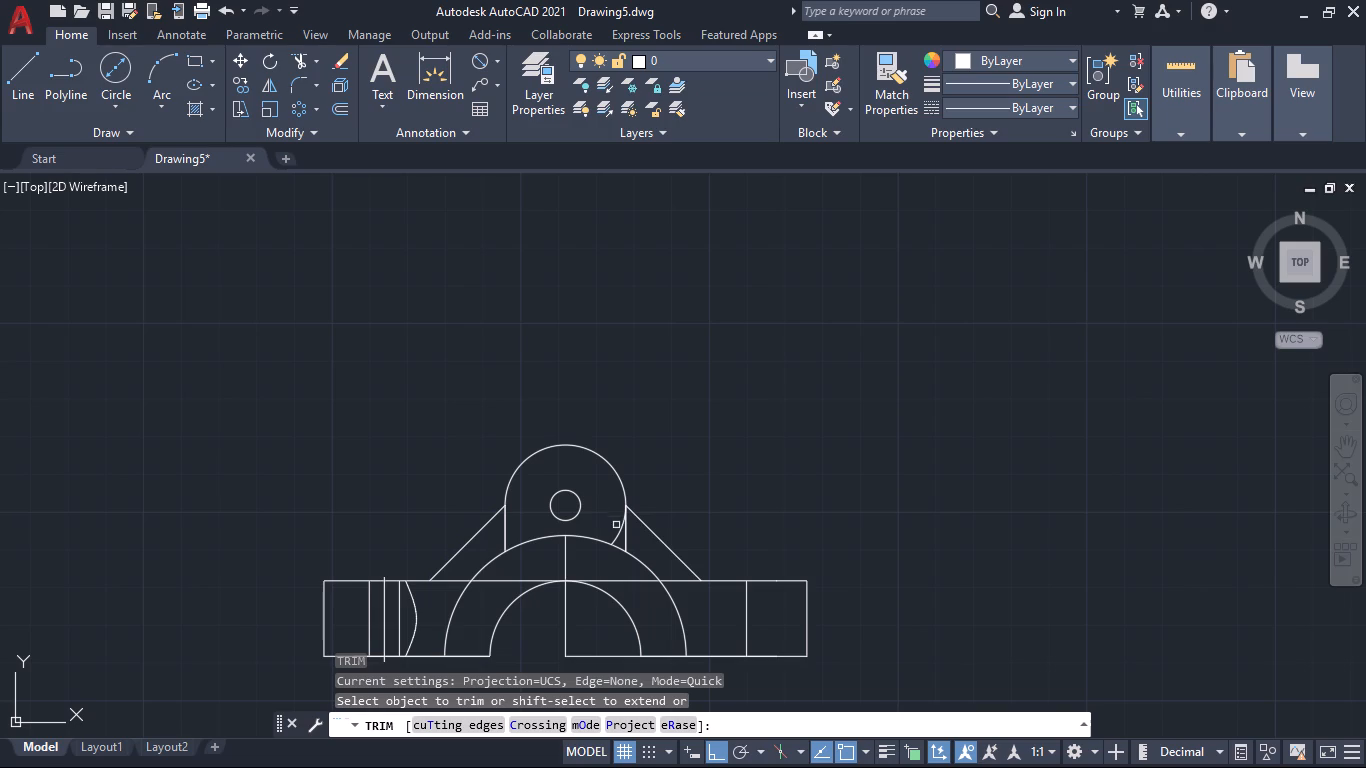
{"action": "left_click", "coordinate": [616, 525]}
{"action": "left_click", "coordinate": [619, 538]}
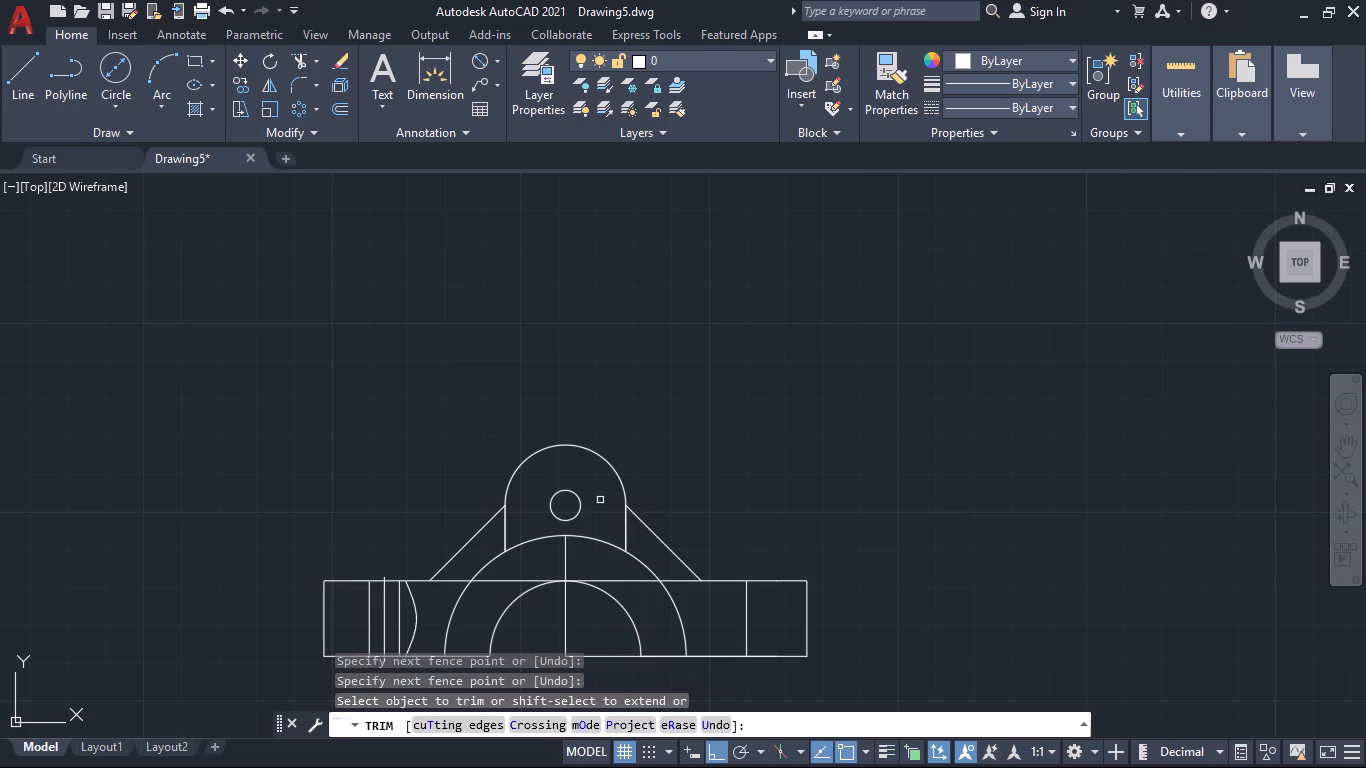
{"action": "key", "text": "Escape"}
Hatch the base's left end section and the area bounded by the spline, with the pattern scale set to 25.
{"action": "key", "text": "h"}
{"action": "key", "text": "Return"}
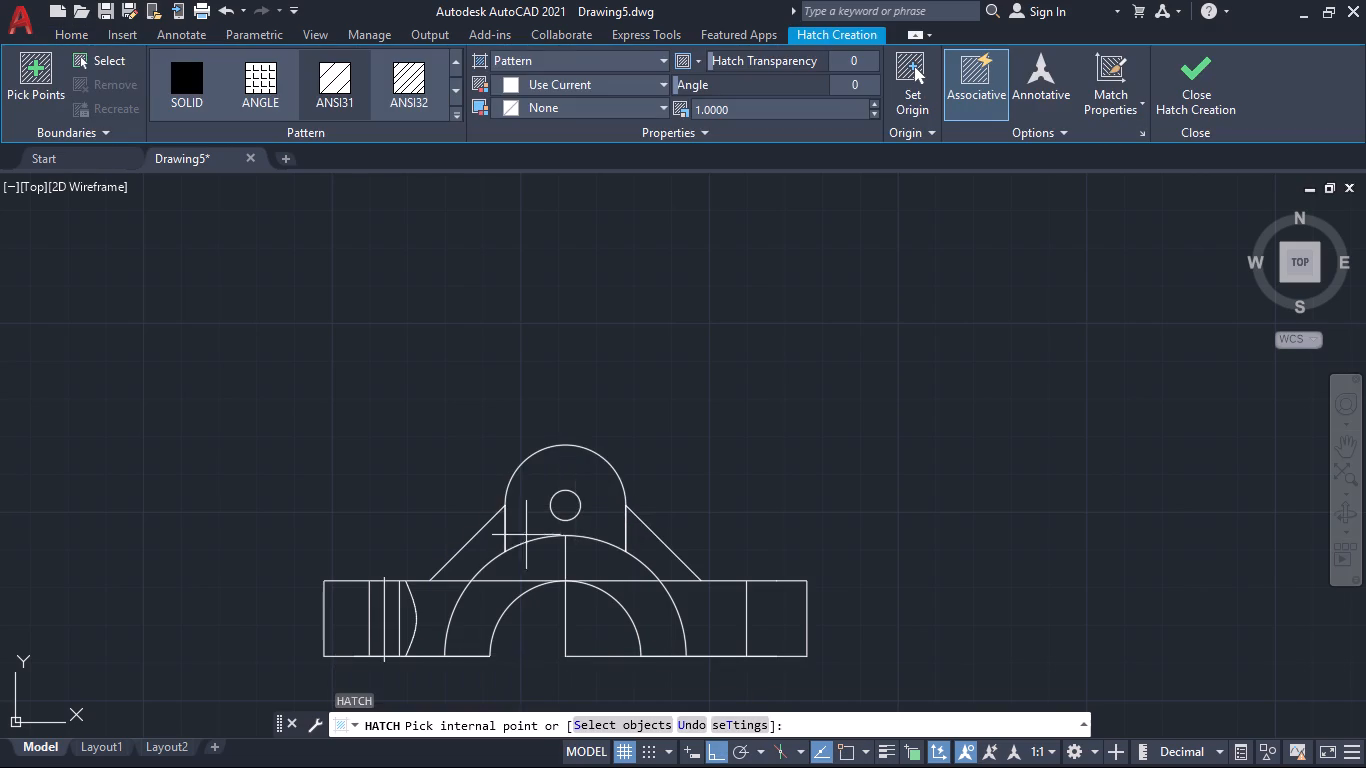
{"action": "left_click", "coordinate": [406, 610]}
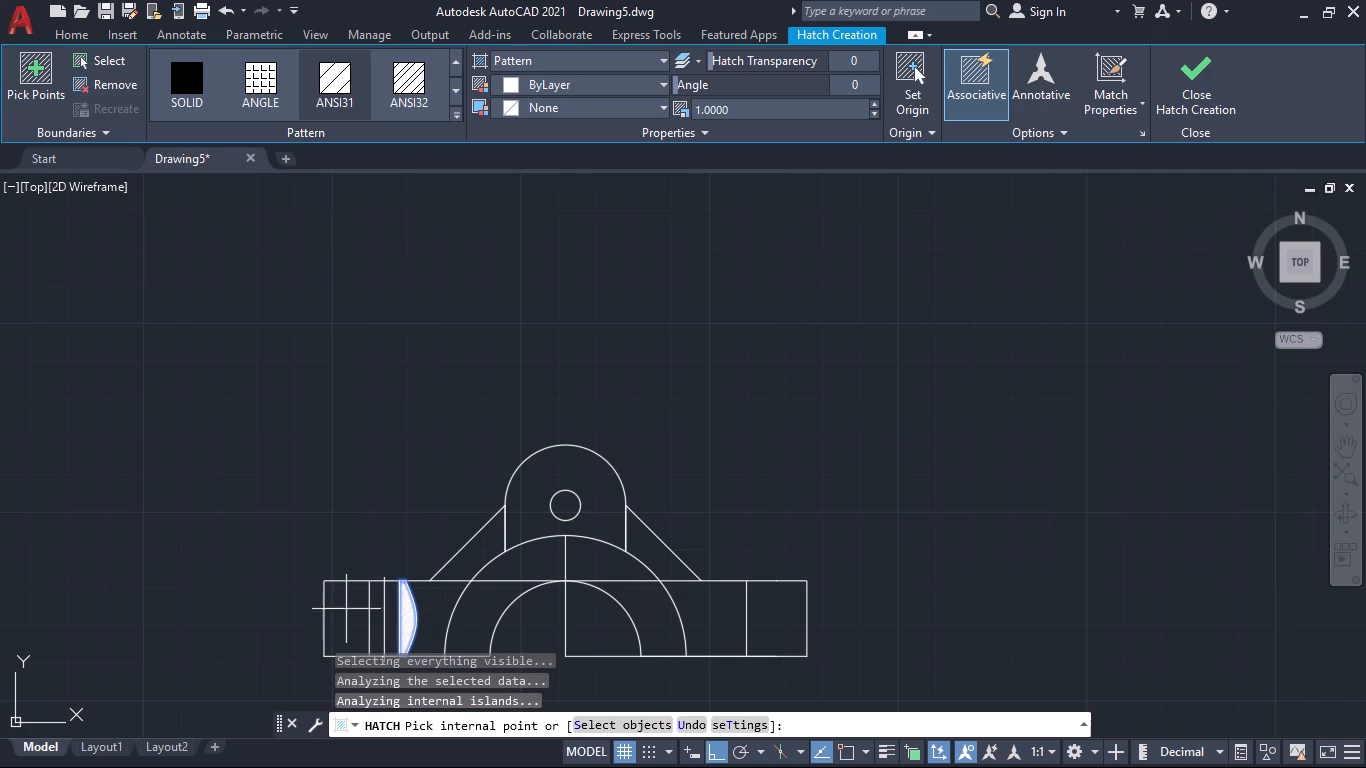
{"action": "left_click", "coordinate": [332, 610]}
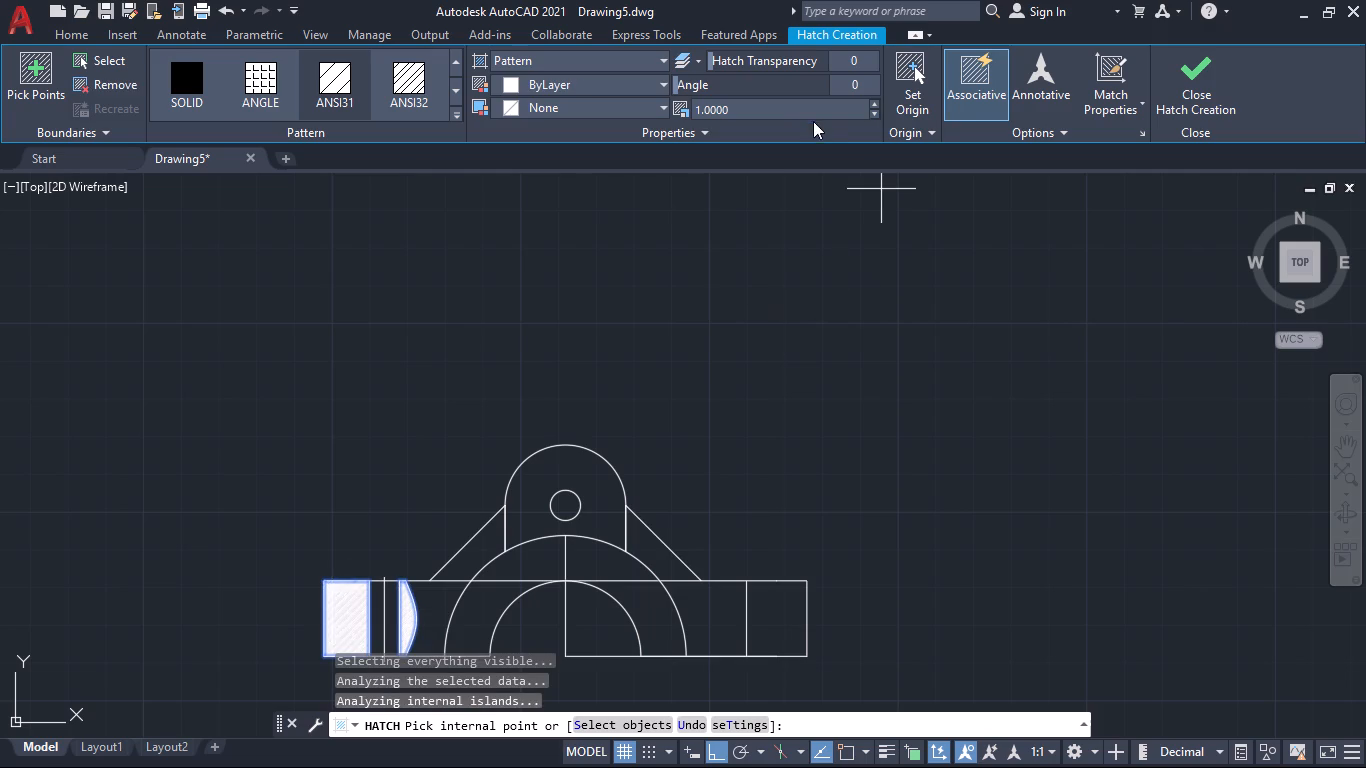
{"action": "double_click", "coordinate": [789, 109]}
{"action": "type", "text": "25"}
{"action": "key", "text": "Return"}
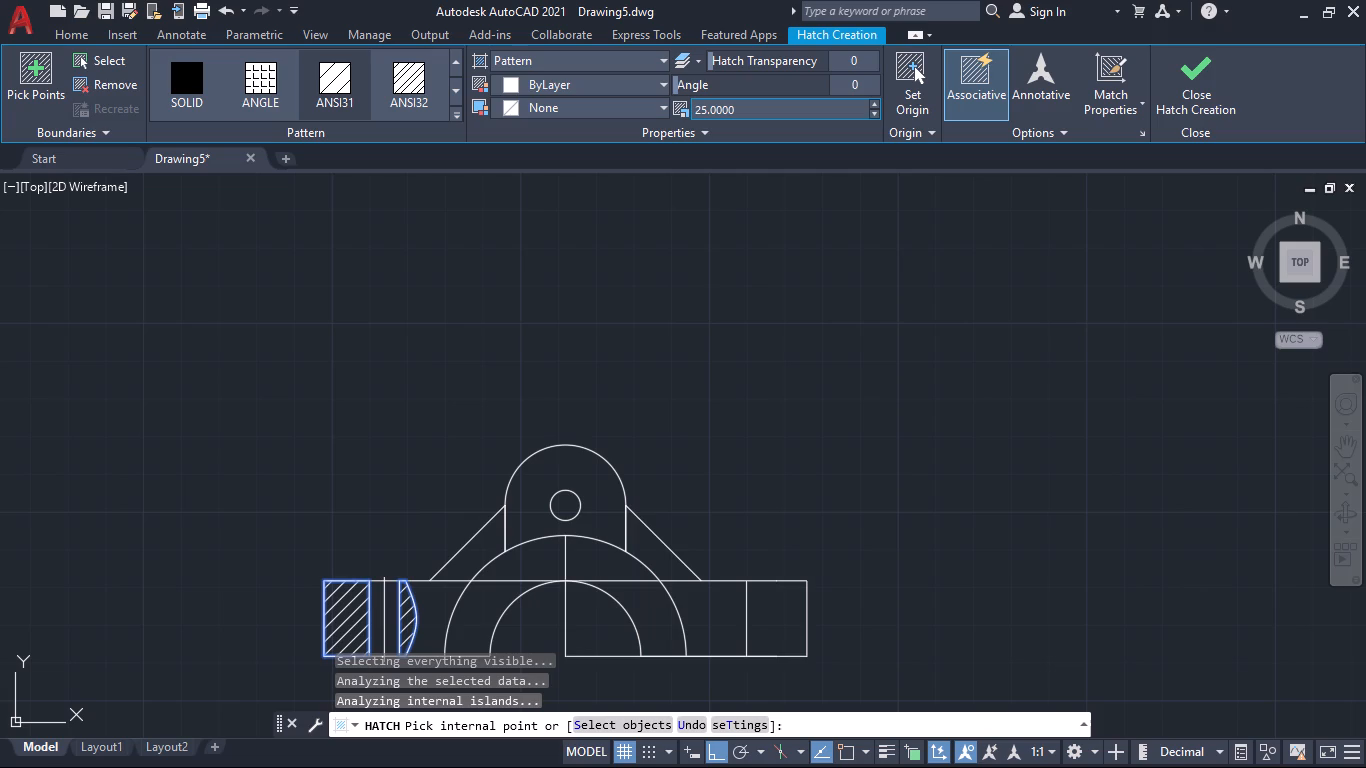
{"action": "key", "text": "Return"}
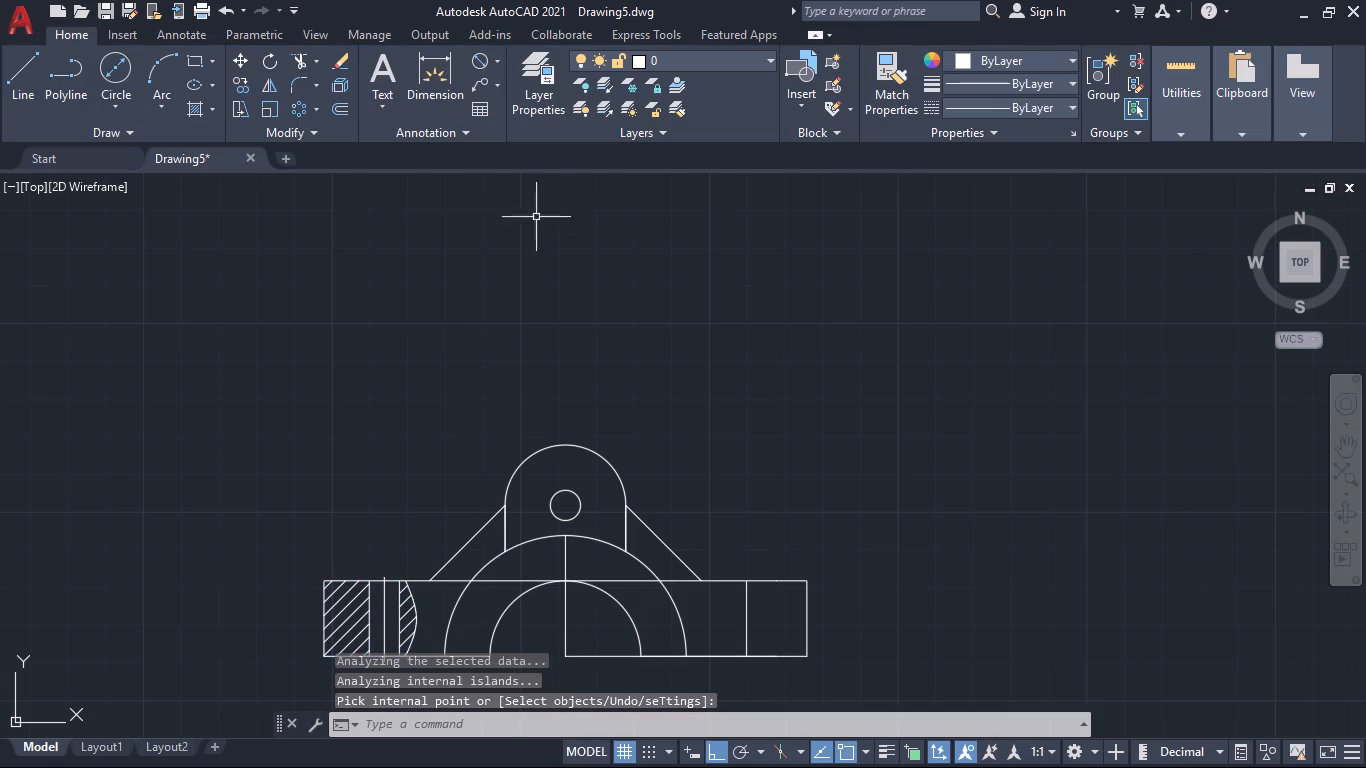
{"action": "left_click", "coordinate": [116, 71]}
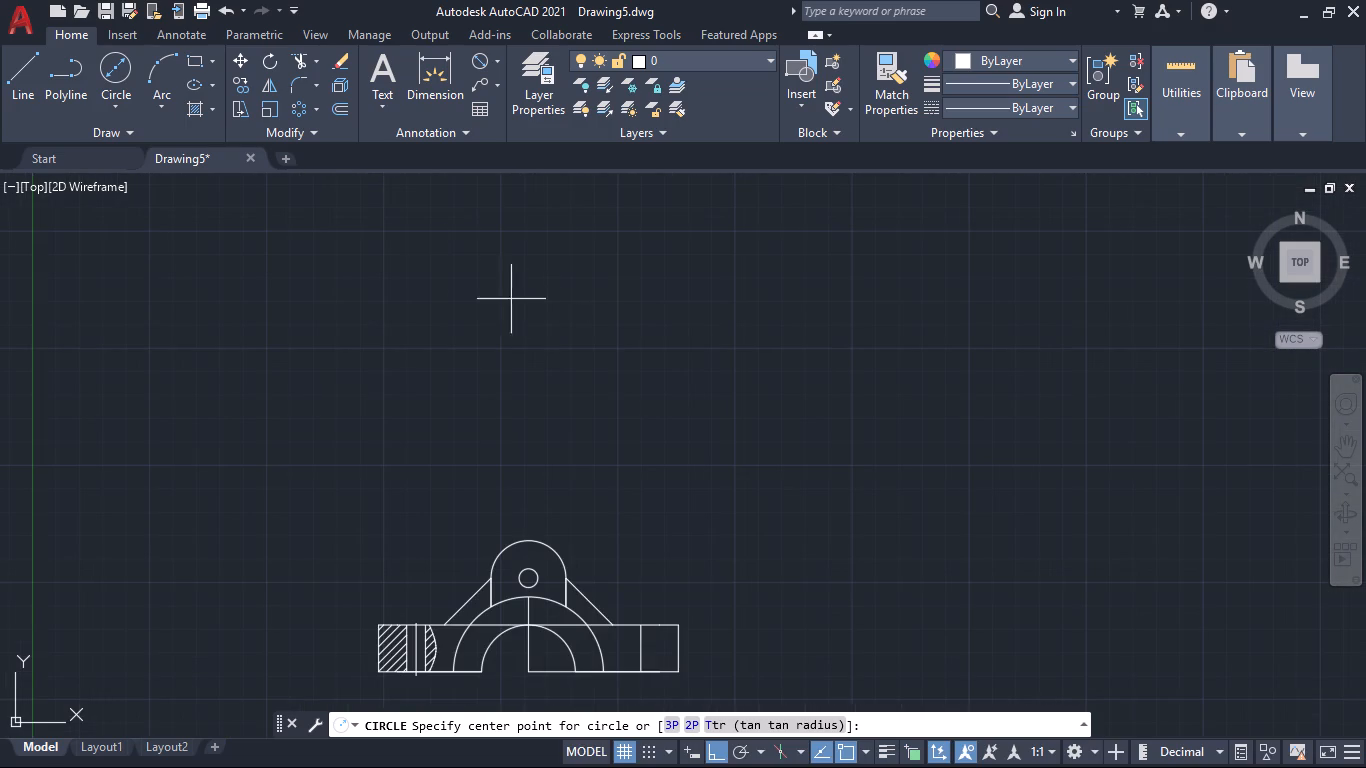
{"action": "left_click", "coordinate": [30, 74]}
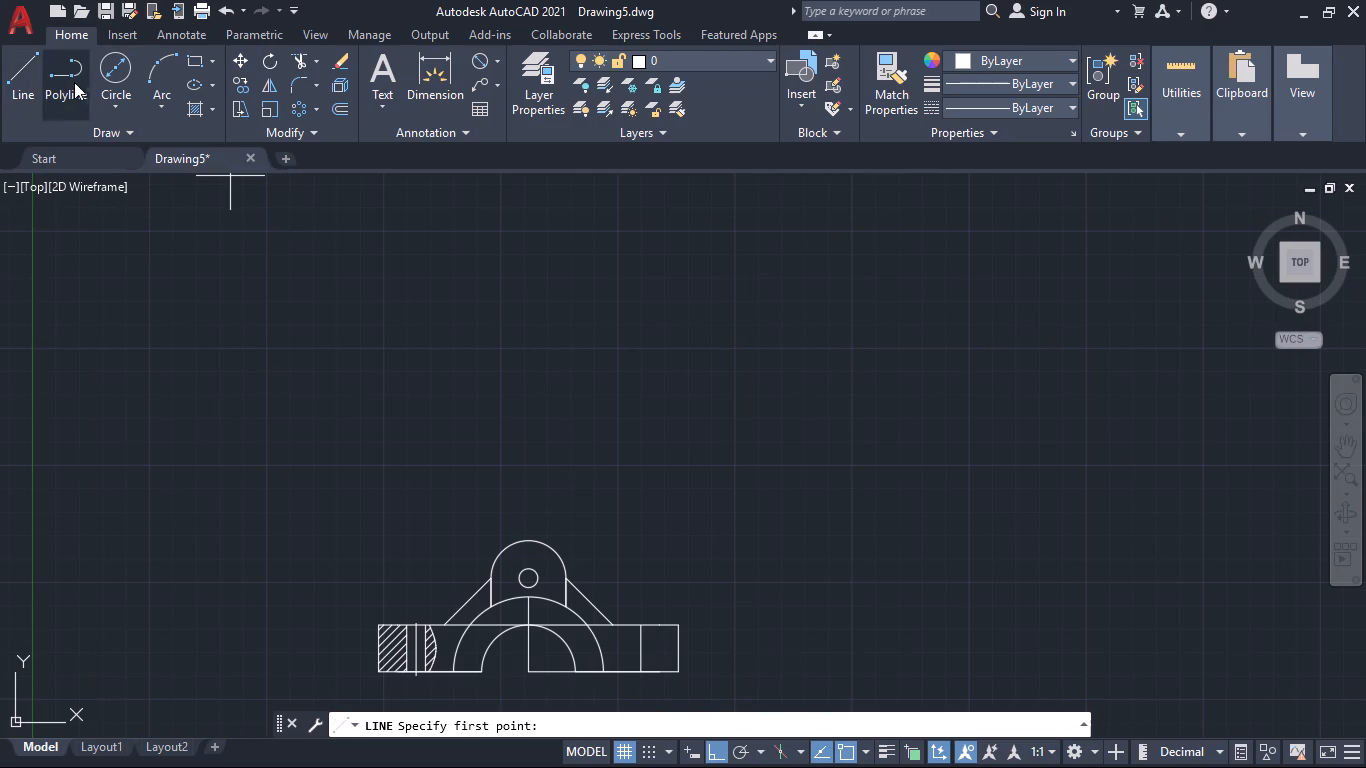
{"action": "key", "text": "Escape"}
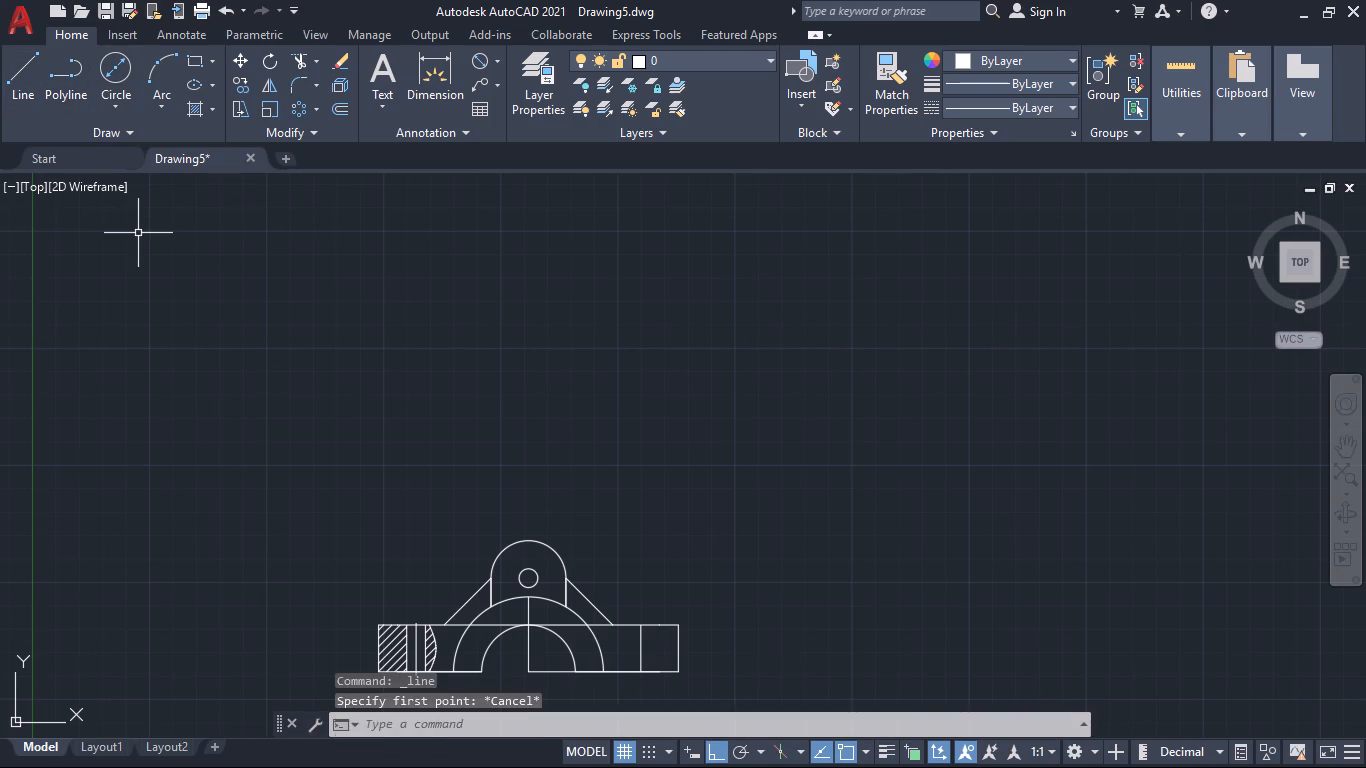
Draw a vertical ray upward from the left centerline at the base's upper edge.
{"action": "type", "text": "RAY"}
{"action": "key", "text": "Return"}
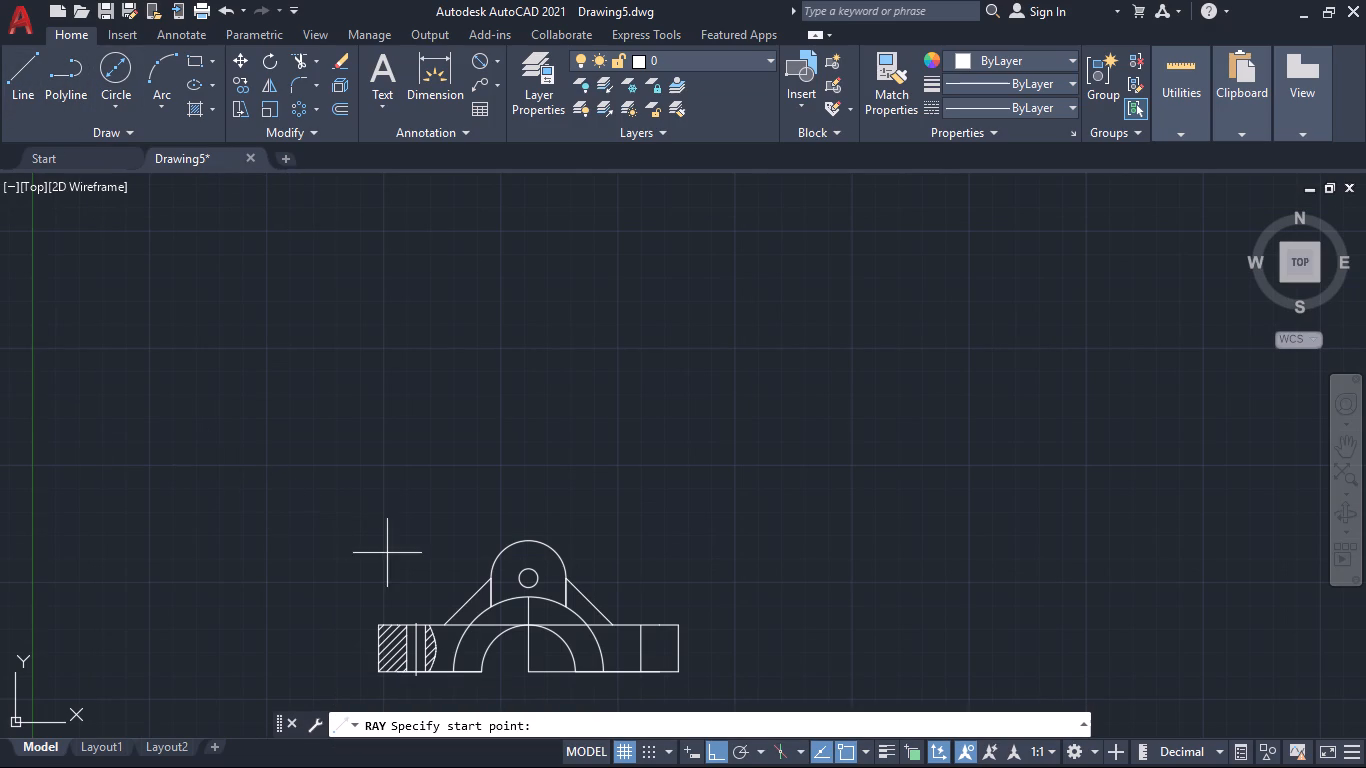
{"action": "left_click", "coordinate": [418, 629]}
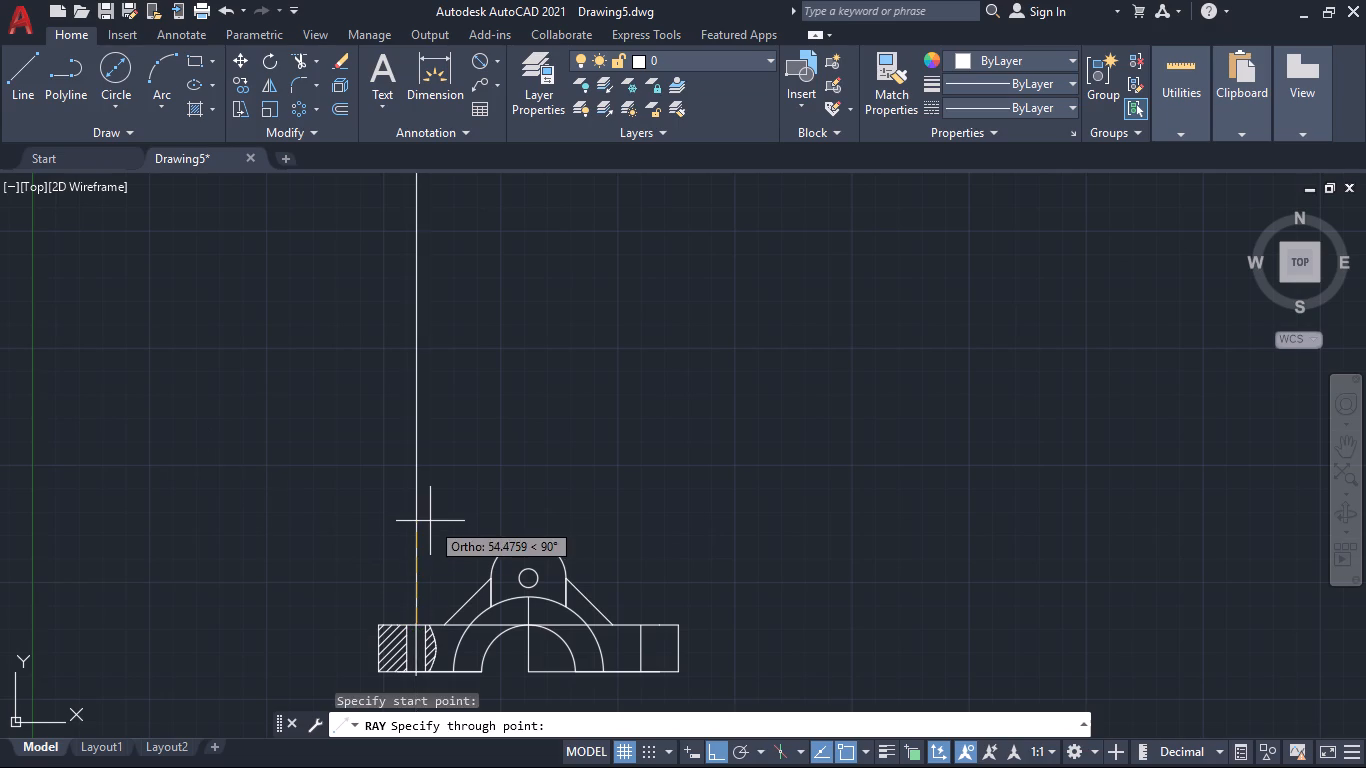
{"action": "left_click", "coordinate": [430, 521]}
{"action": "key", "text": "space"}
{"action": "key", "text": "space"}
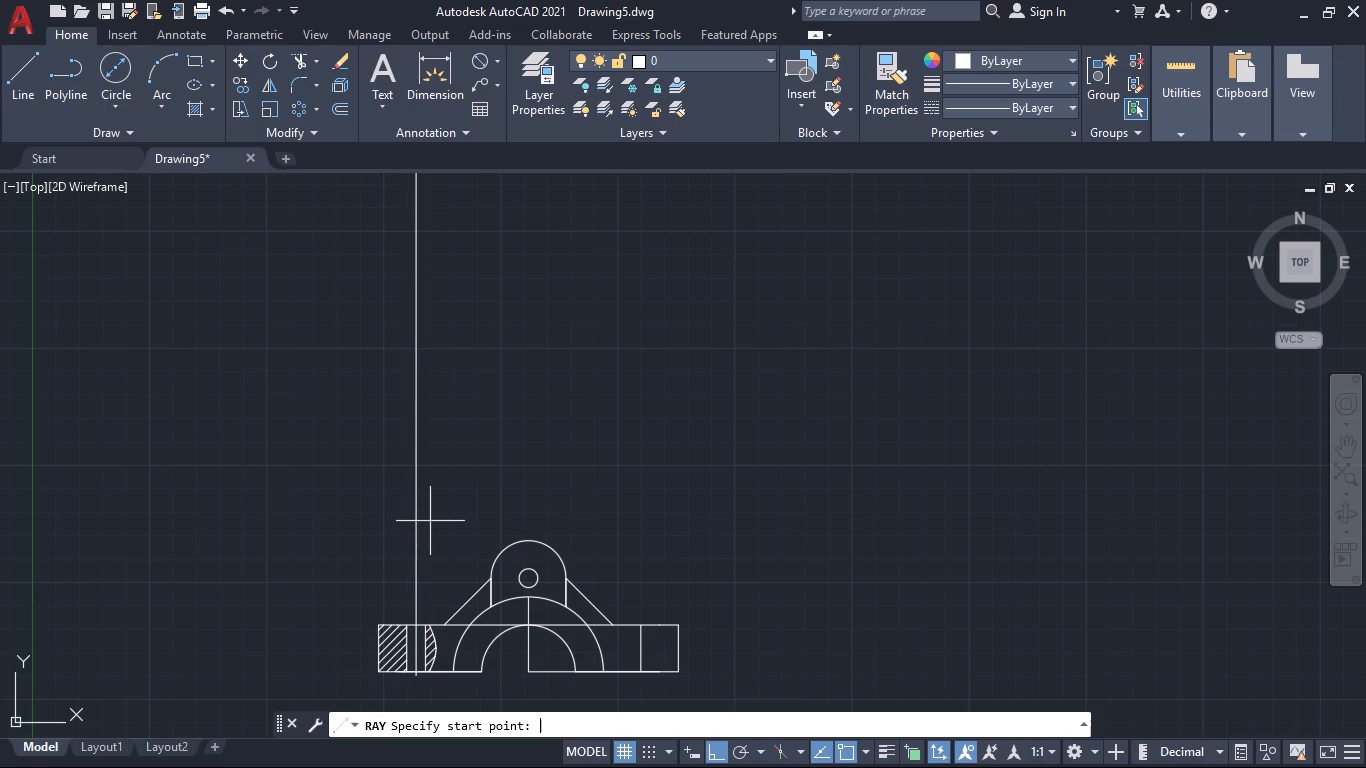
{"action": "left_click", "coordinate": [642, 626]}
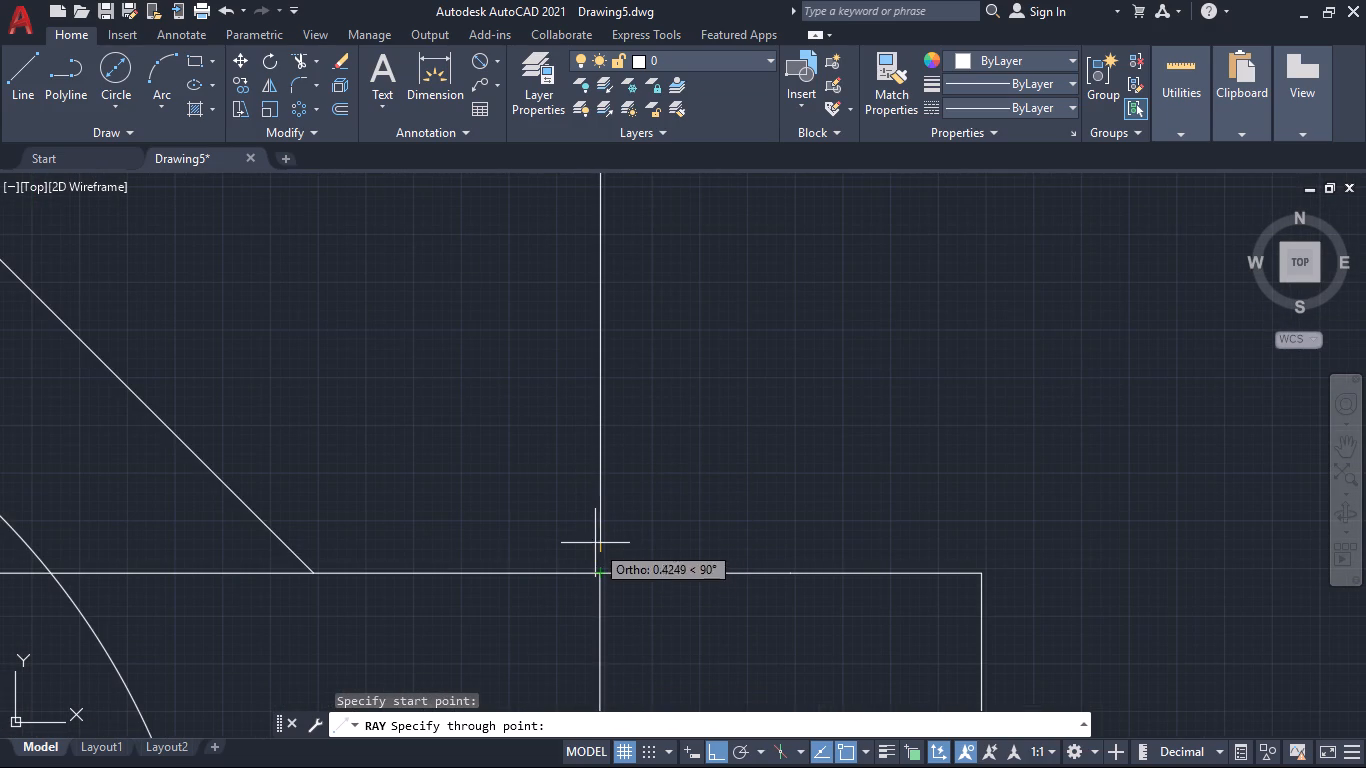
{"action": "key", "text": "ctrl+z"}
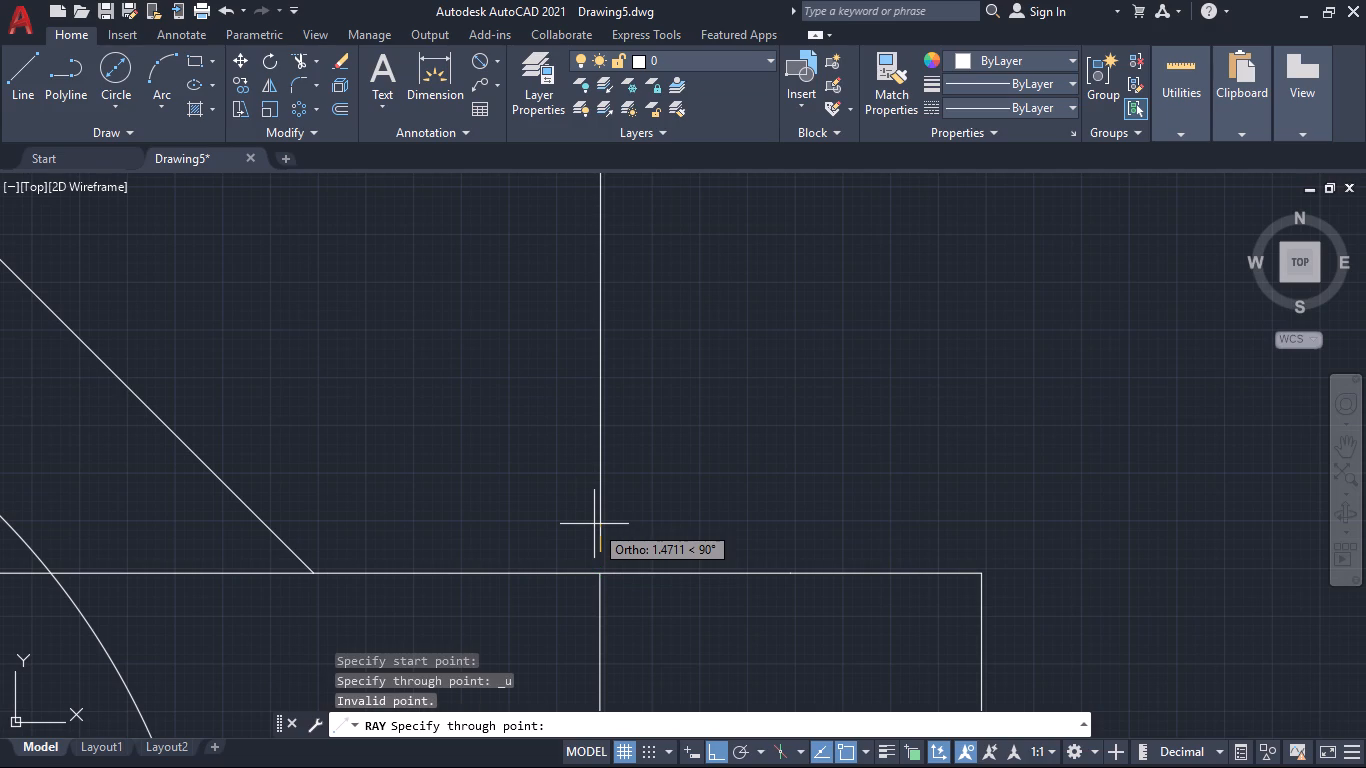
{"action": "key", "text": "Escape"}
Draw a vertical ray upward from where the right end section's vertical line meets the base's upper edge.
{"action": "key", "text": "space"}
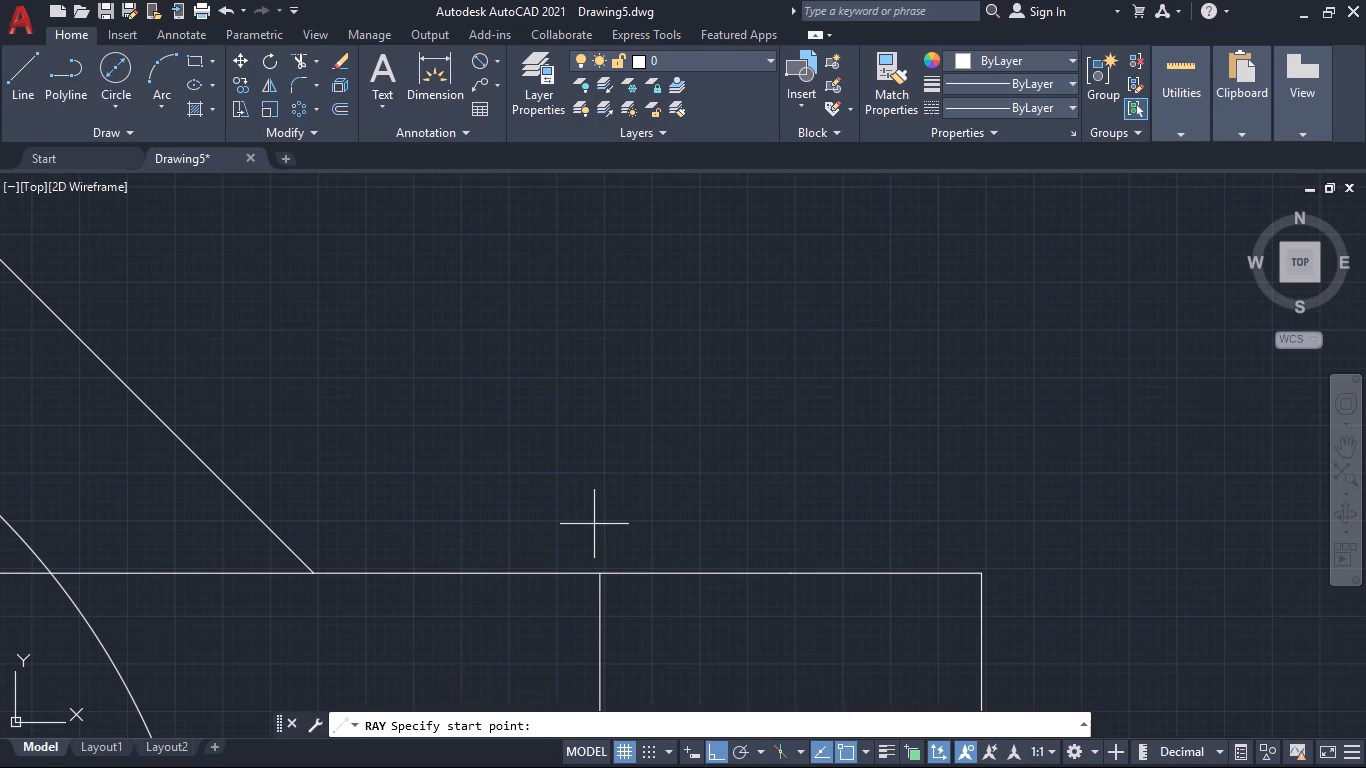
{"action": "left_click", "coordinate": [600, 573]}
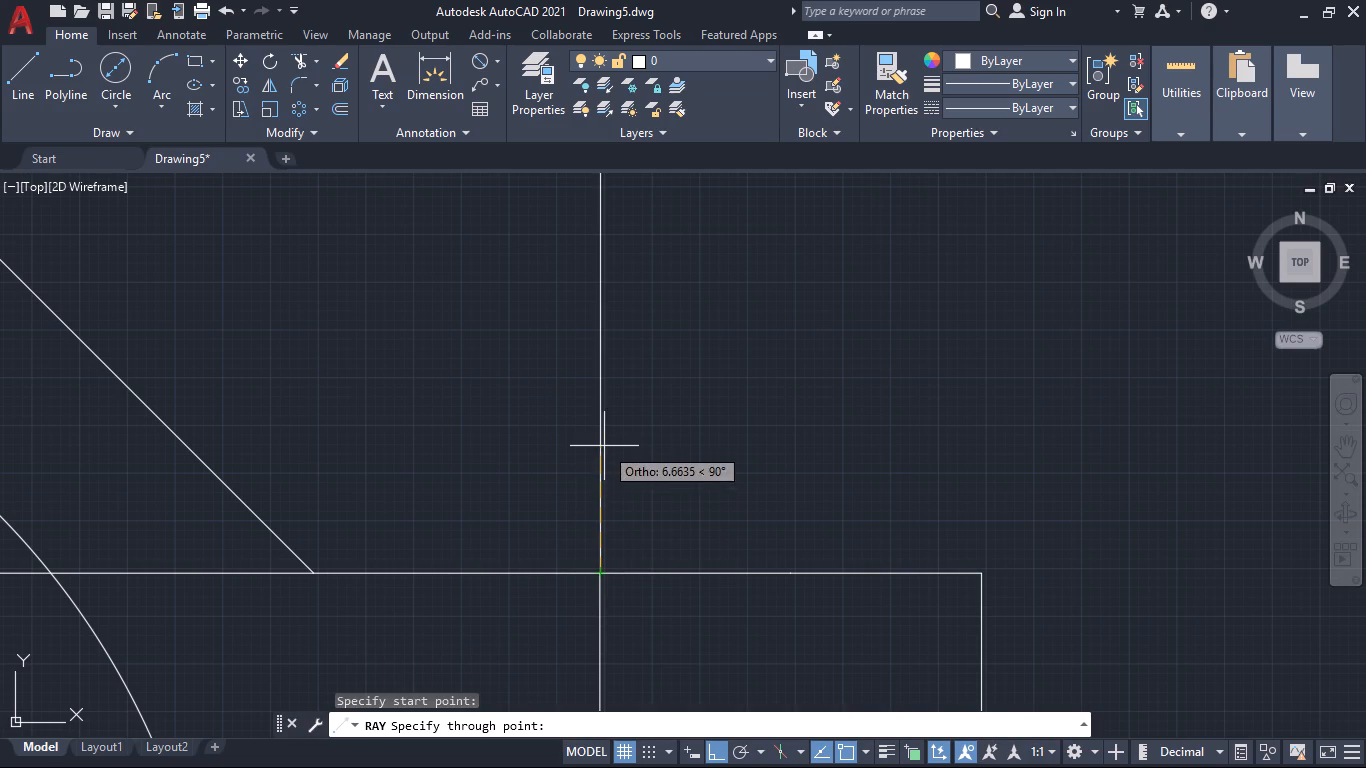
{"action": "left_click", "coordinate": [604, 446]}
{"action": "key", "text": "space"}
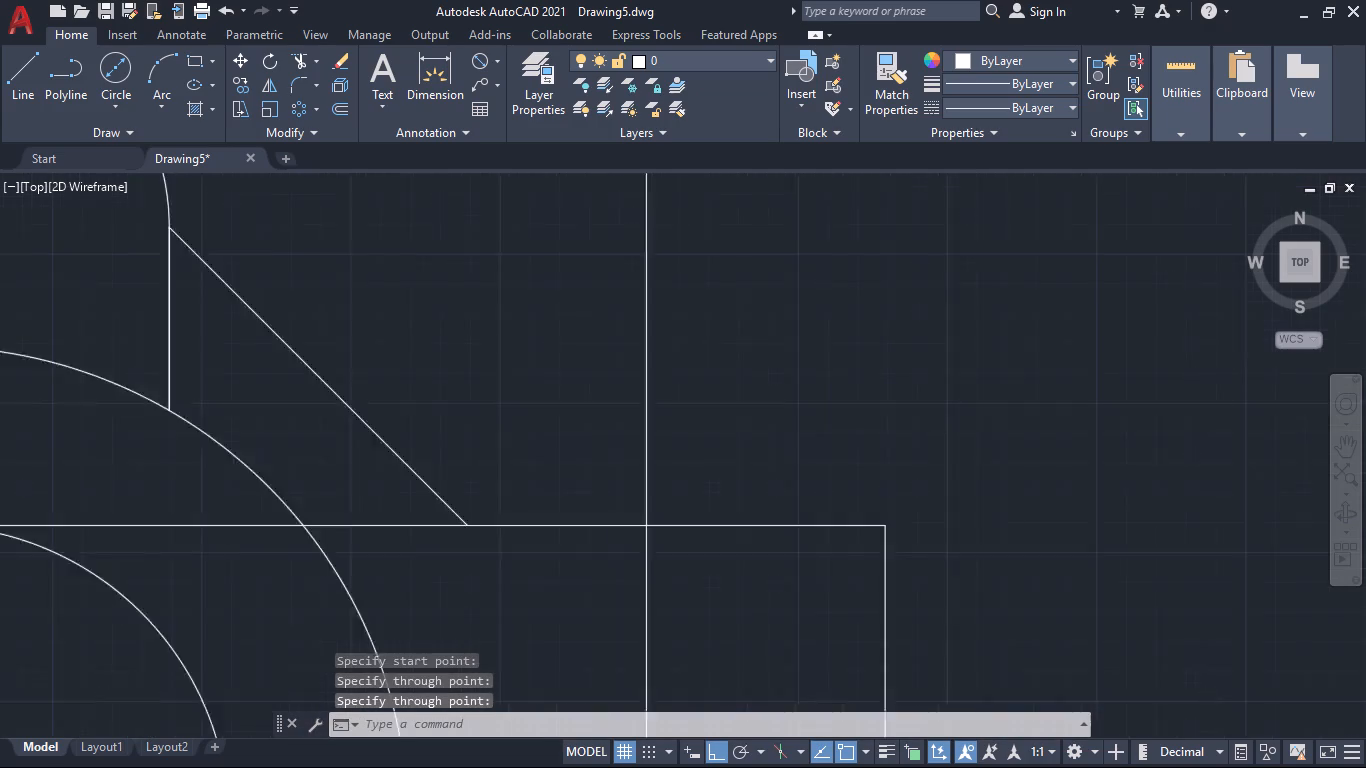
Draw vertical rays upward from the right and left quadrants of the boss's small hole.
{"action": "key", "text": "space"}
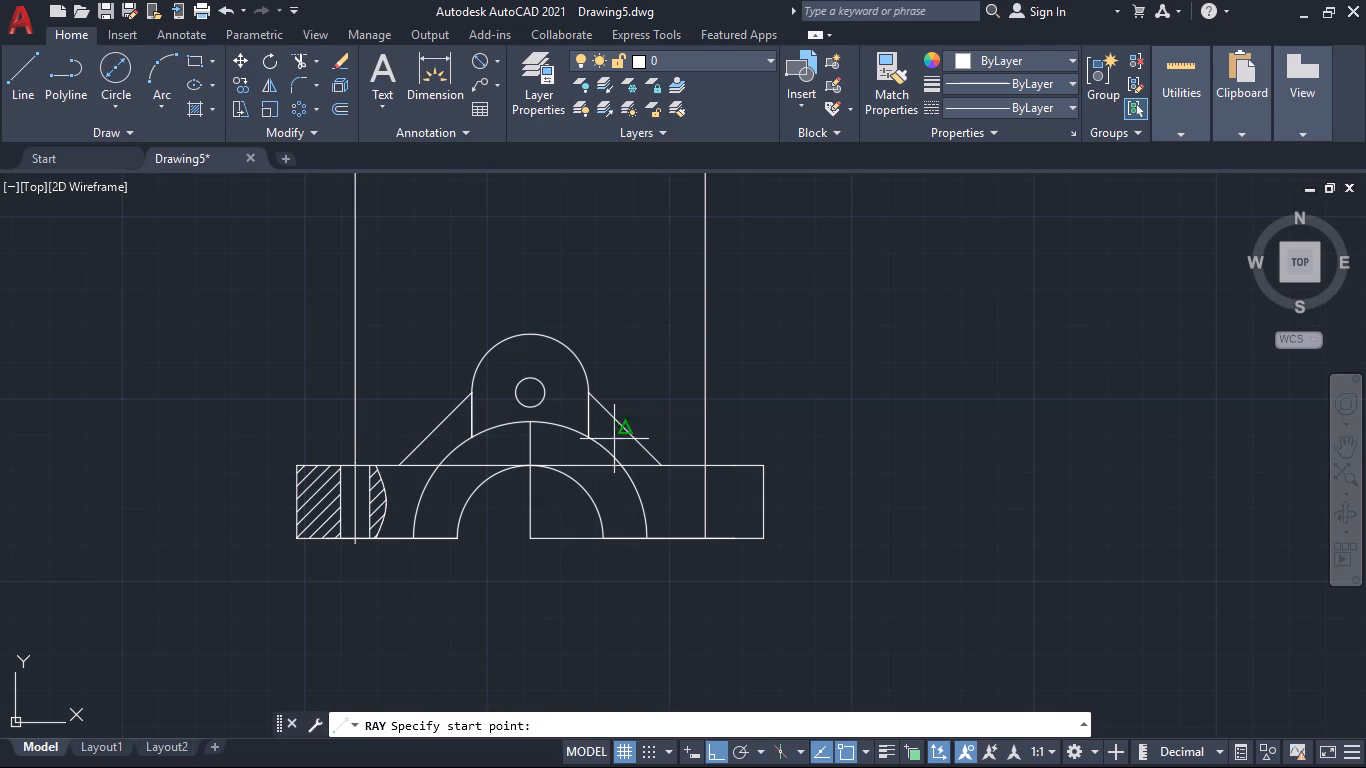
{"action": "left_click", "coordinate": [550, 394]}
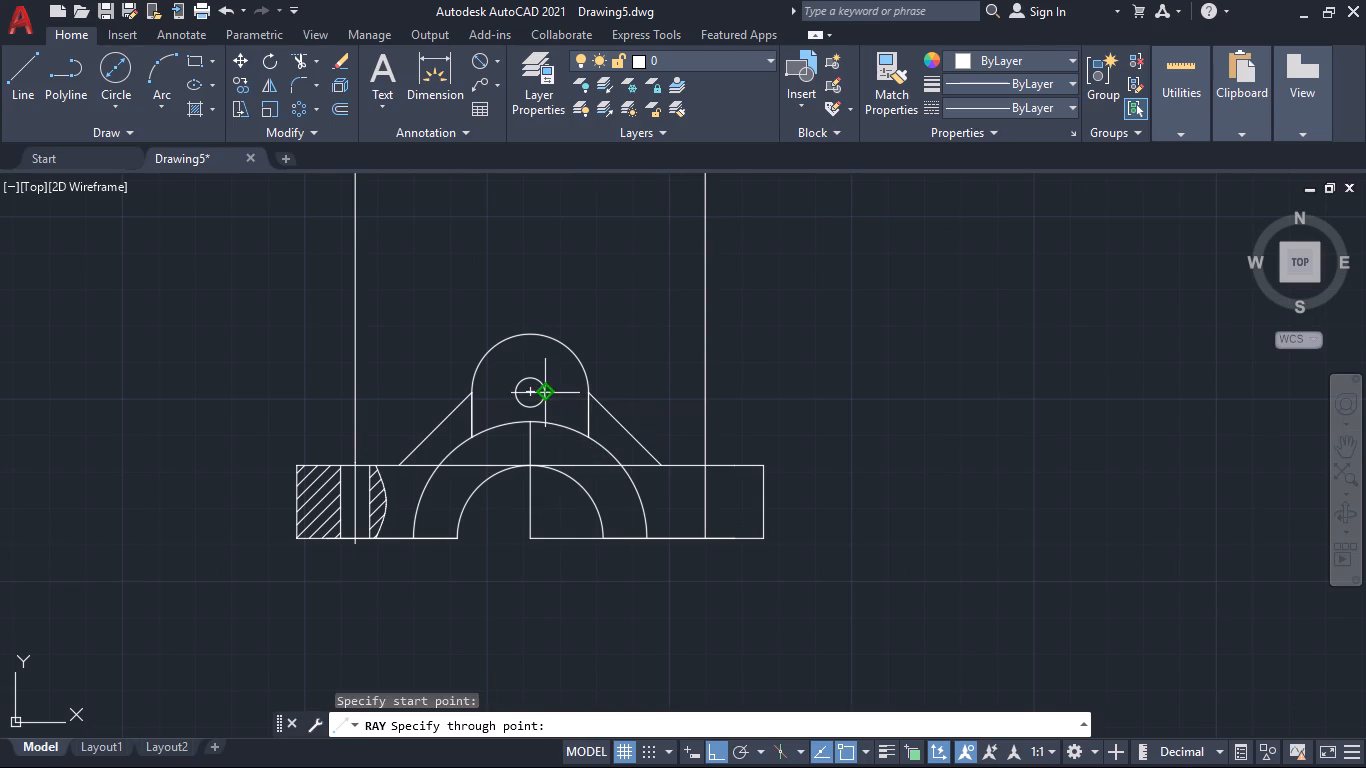
{"action": "left_click", "coordinate": [544, 337]}
{"action": "key", "text": "space"}
{"action": "key", "text": "space"}
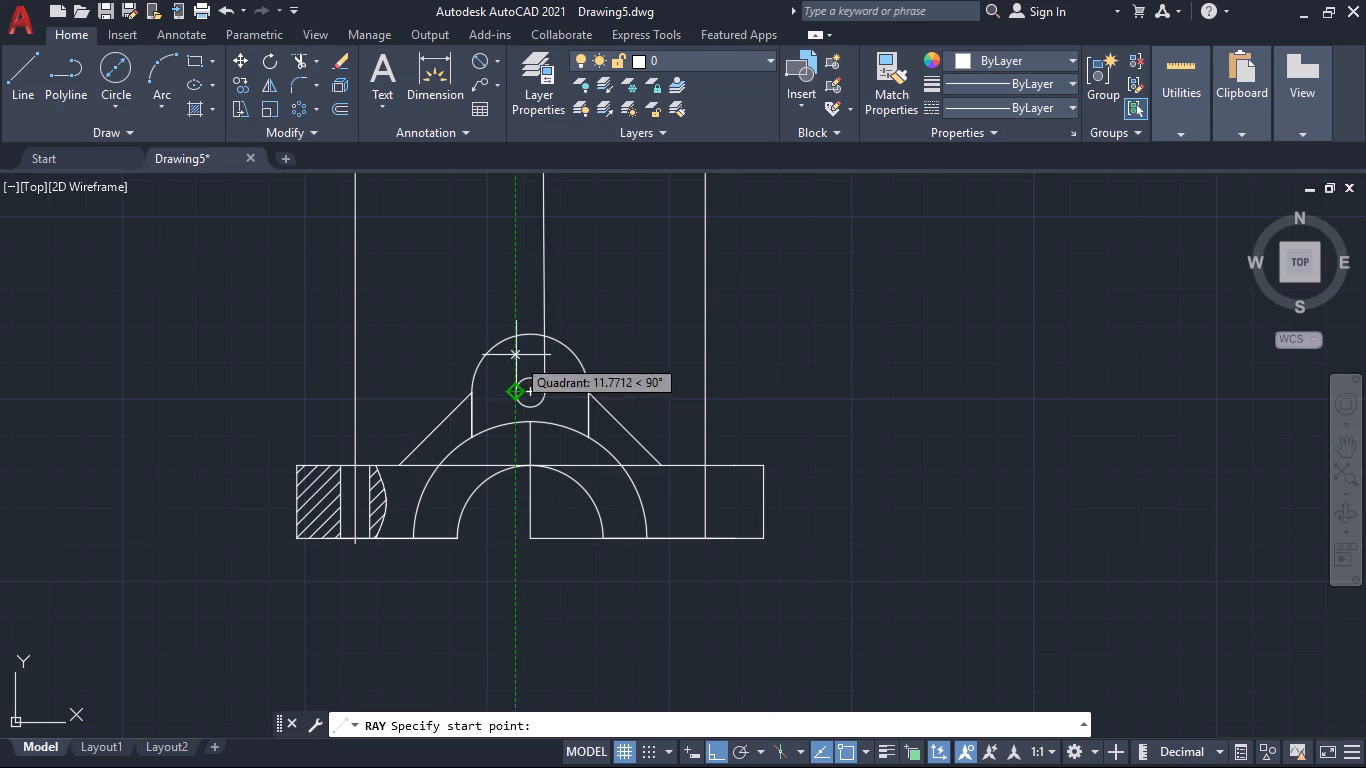
{"action": "left_click", "coordinate": [514, 391]}
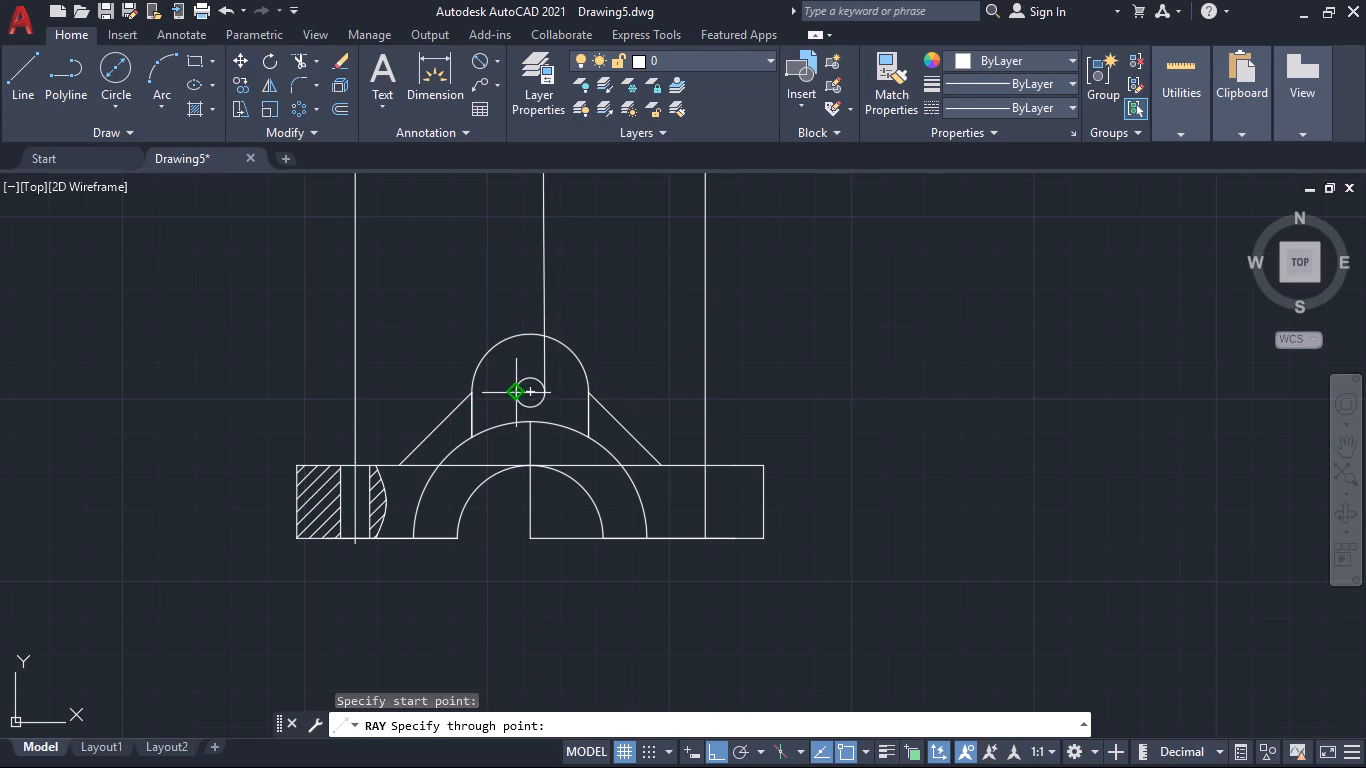
{"action": "left_click", "coordinate": [508, 286]}
{"action": "key", "text": "space"}
Draw vertical rays upward from the left and right ends of the boss's rounded top, where the sloped ribs meet it.
{"action": "key", "text": "space"}
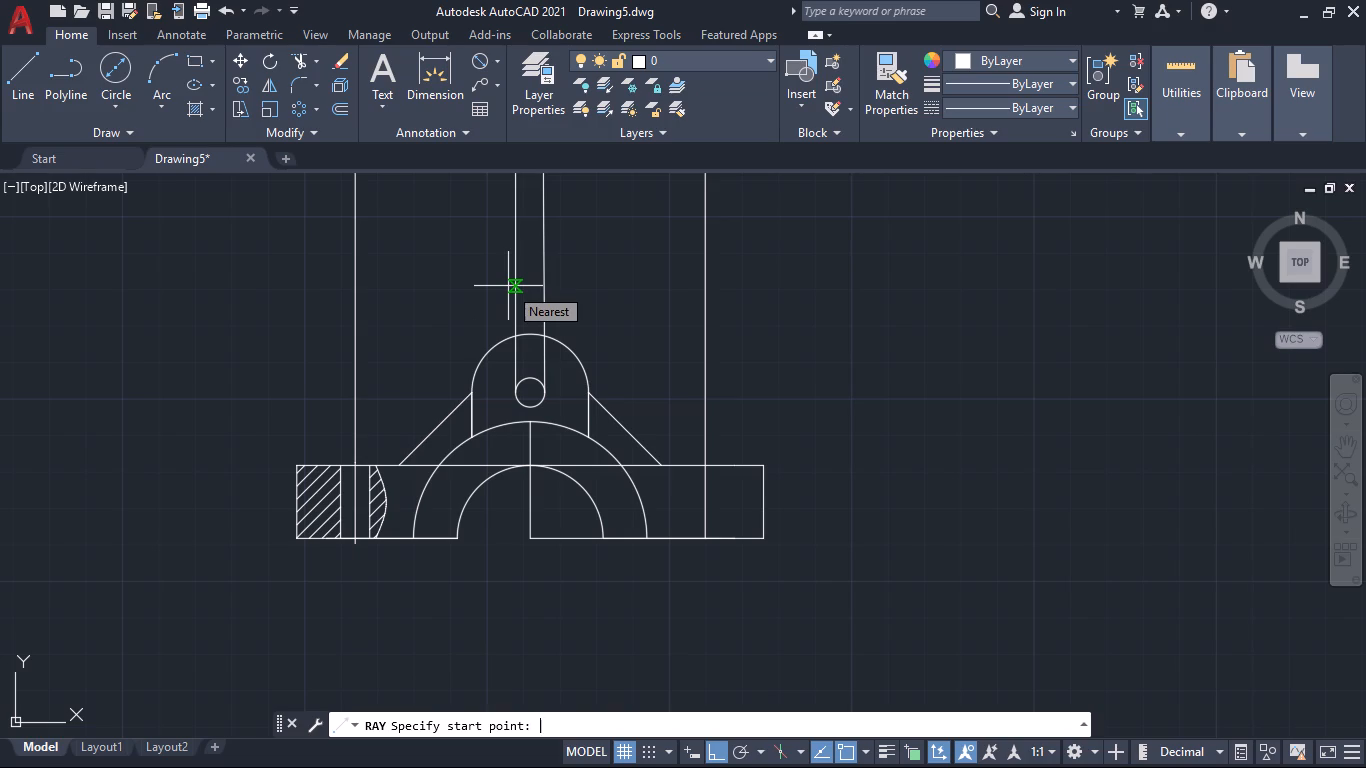
{"action": "left_click", "coordinate": [475, 391]}
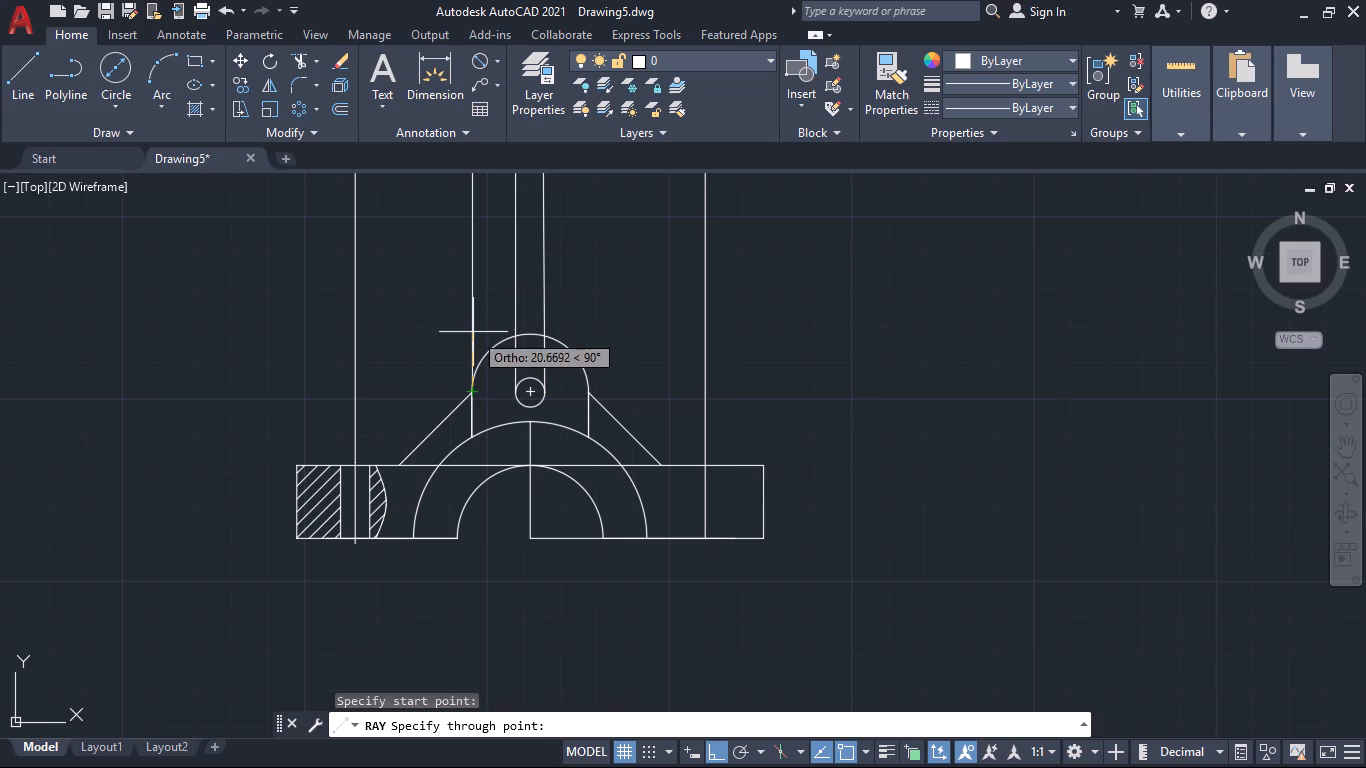
{"action": "left_click", "coordinate": [473, 310]}
{"action": "key", "text": "space"}
{"action": "key", "text": "space"}
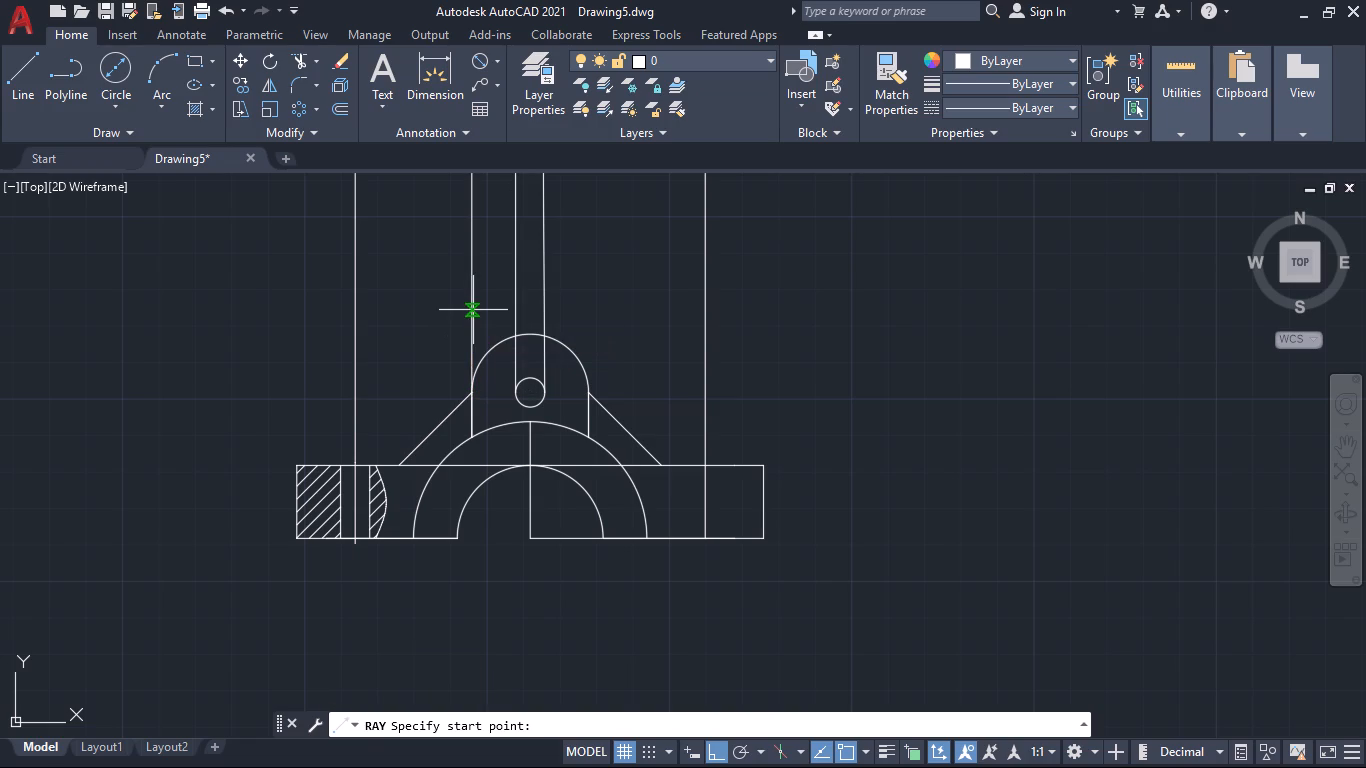
{"action": "left_click", "coordinate": [586, 395]}
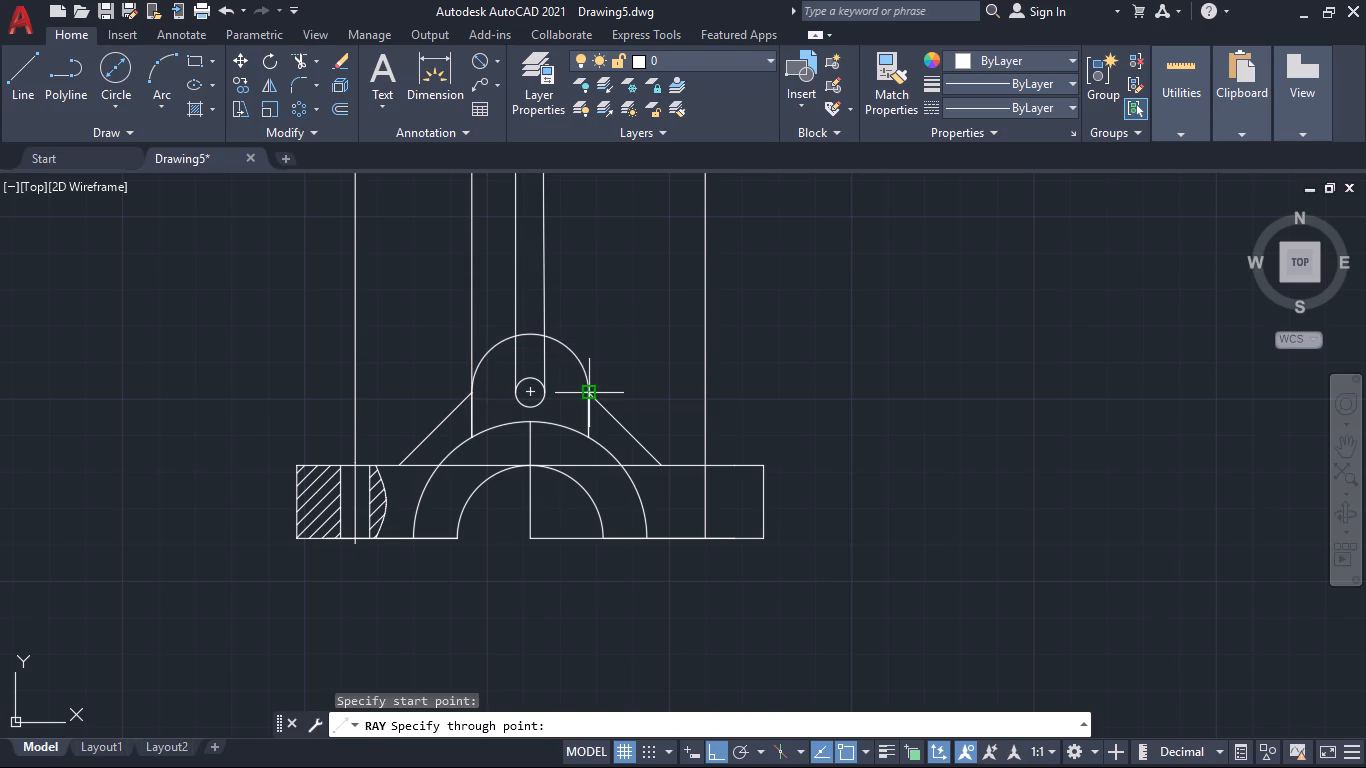
{"action": "left_click", "coordinate": [584, 296]}
{"action": "key", "text": "space"}
Draw a vertical ray upward from the lower end of the left sloped rib on the base's upper edge.
{"action": "key", "text": "space"}
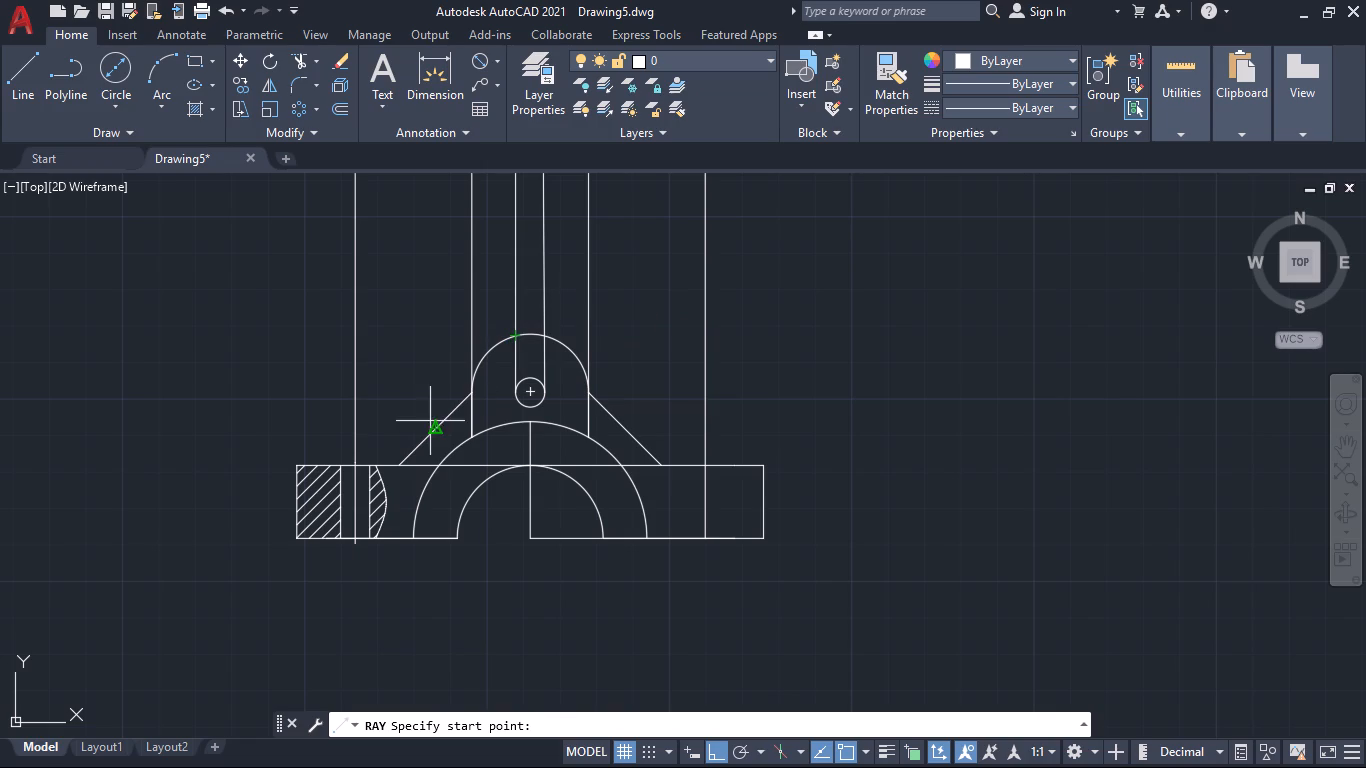
{"action": "left_click", "coordinate": [400, 462]}
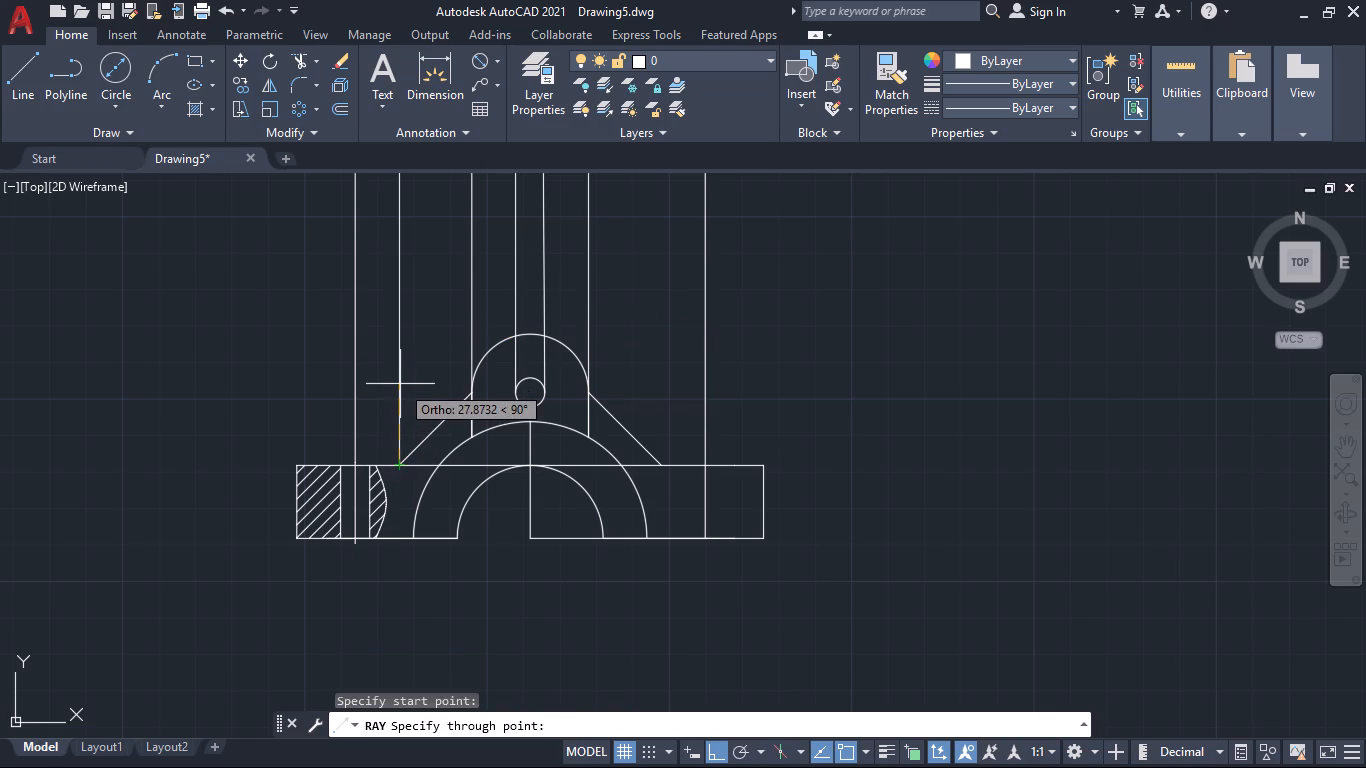
{"action": "left_click", "coordinate": [399, 364]}
{"action": "key", "text": "space"}
Draw vertical rays upward from the left ends of the outer and inner arches on the base's bottom edge.
{"action": "key", "text": "space"}
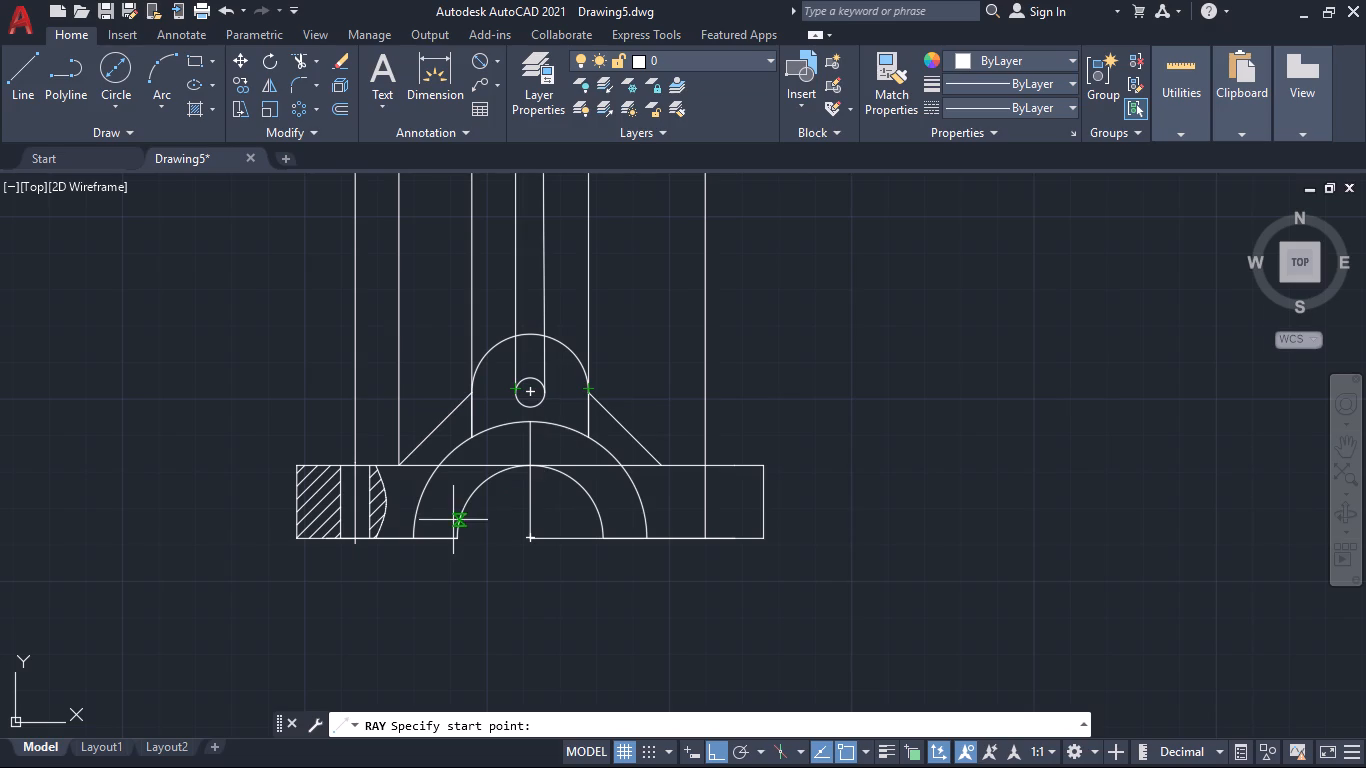
{"action": "left_click", "coordinate": [414, 537]}
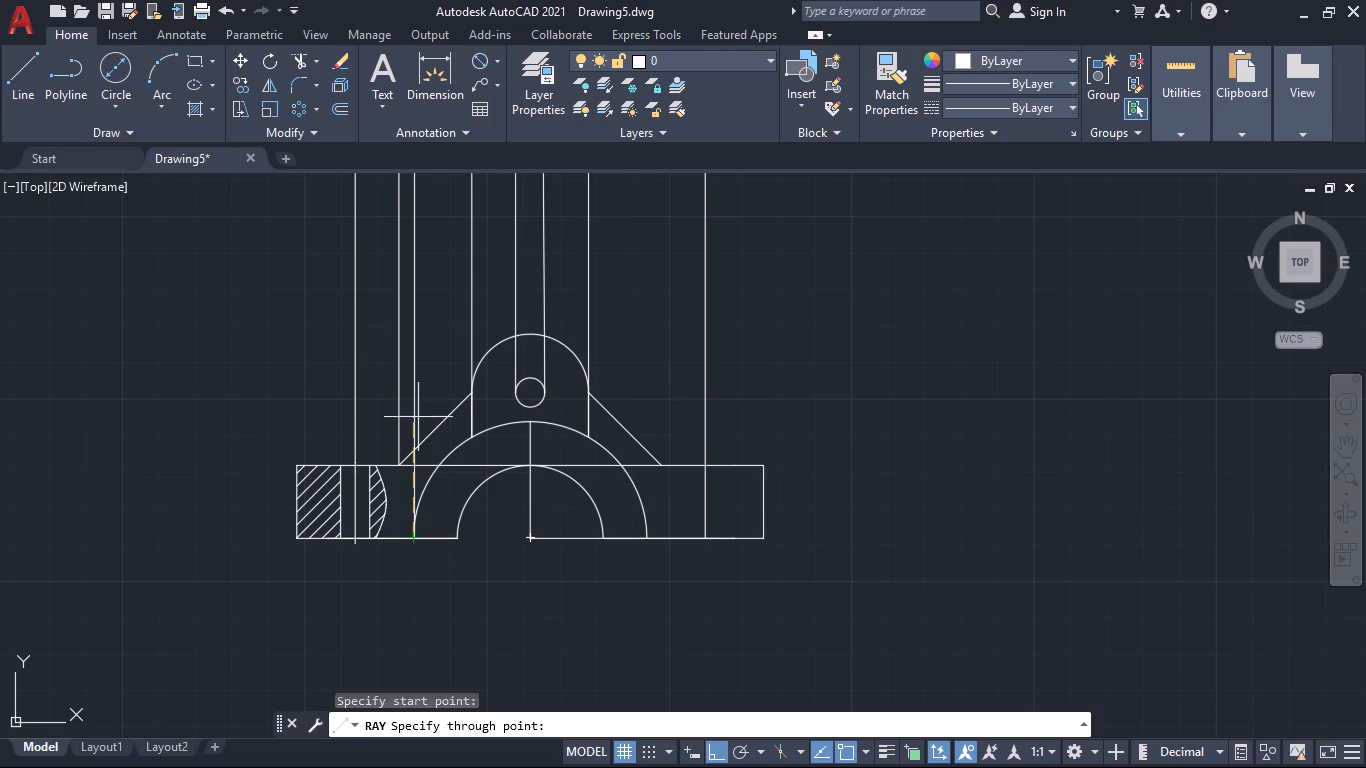
{"action": "left_click", "coordinate": [417, 385]}
{"action": "key", "text": "space"}
{"action": "key", "text": "space"}
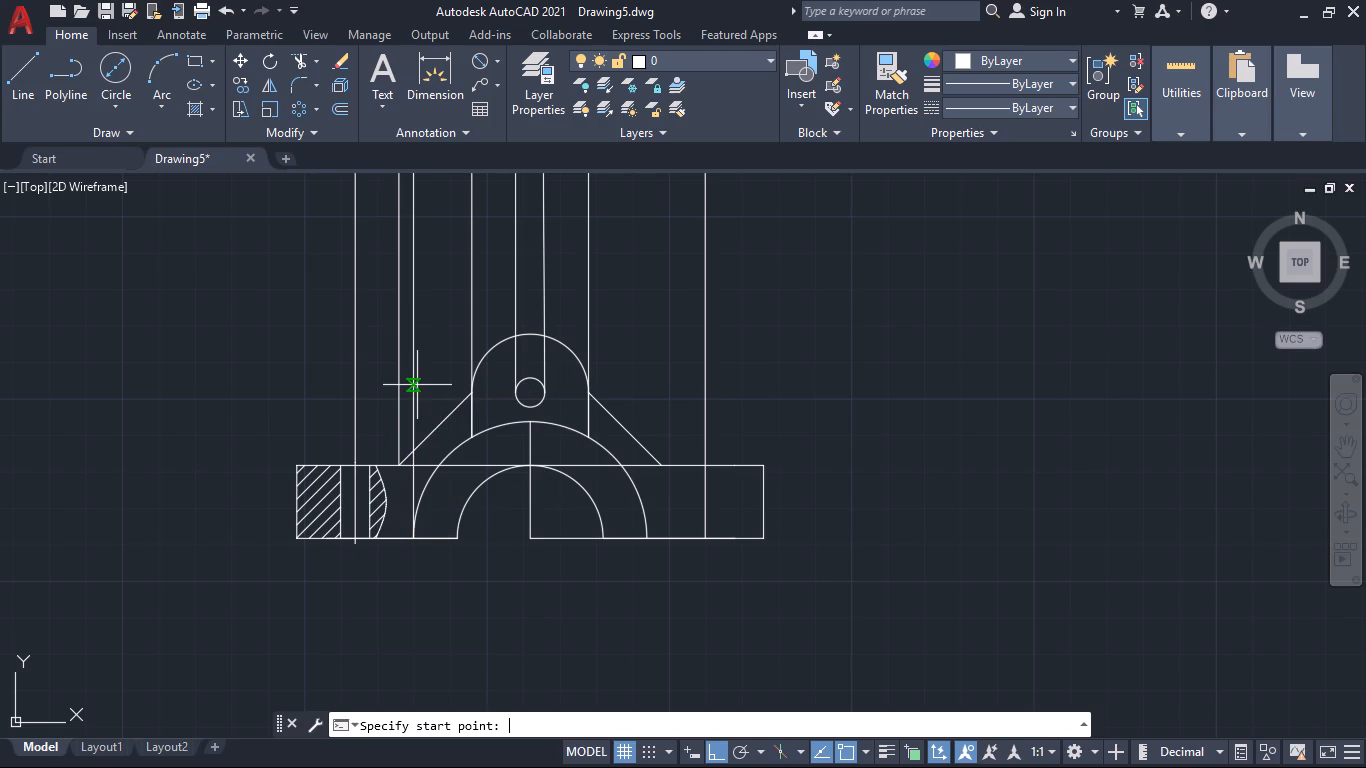
{"action": "left_click", "coordinate": [457, 535]}
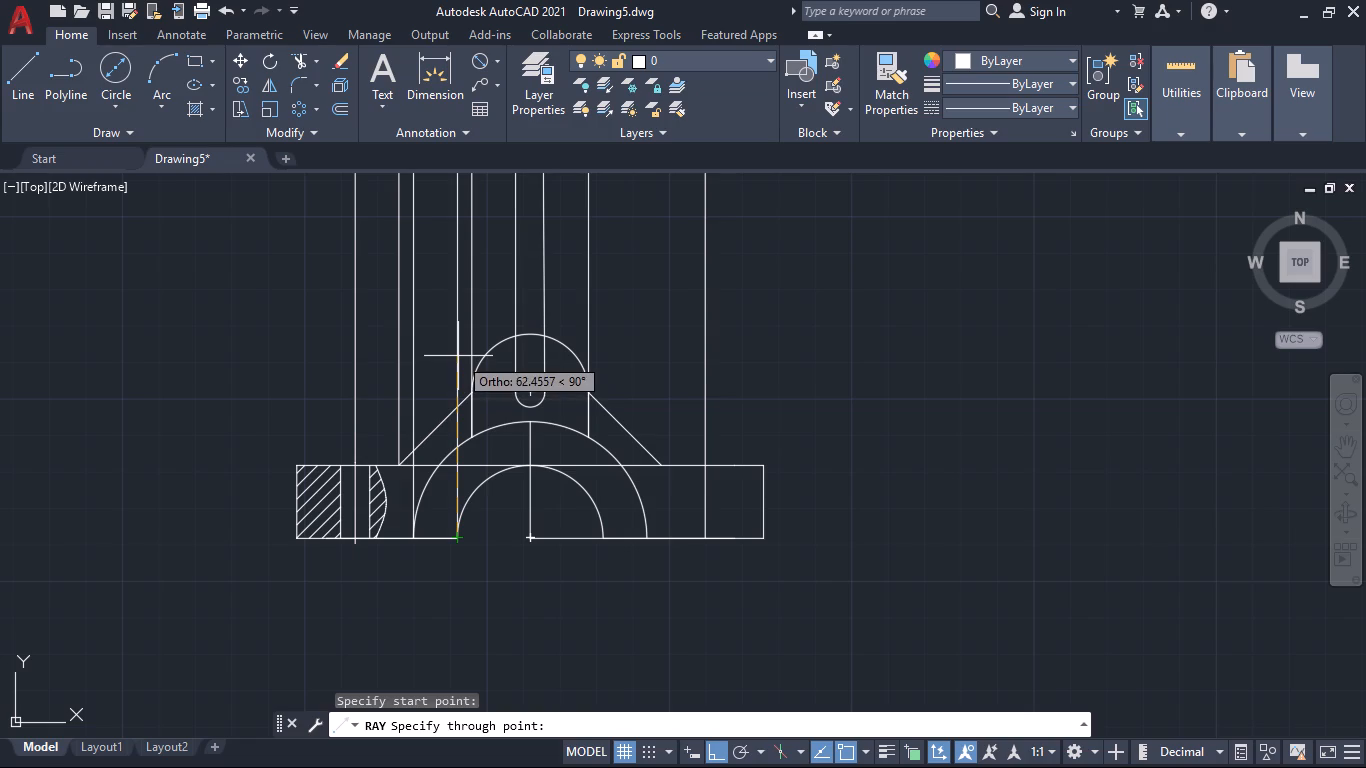
{"action": "left_click", "coordinate": [458, 356]}
{"action": "key", "text": "space"}
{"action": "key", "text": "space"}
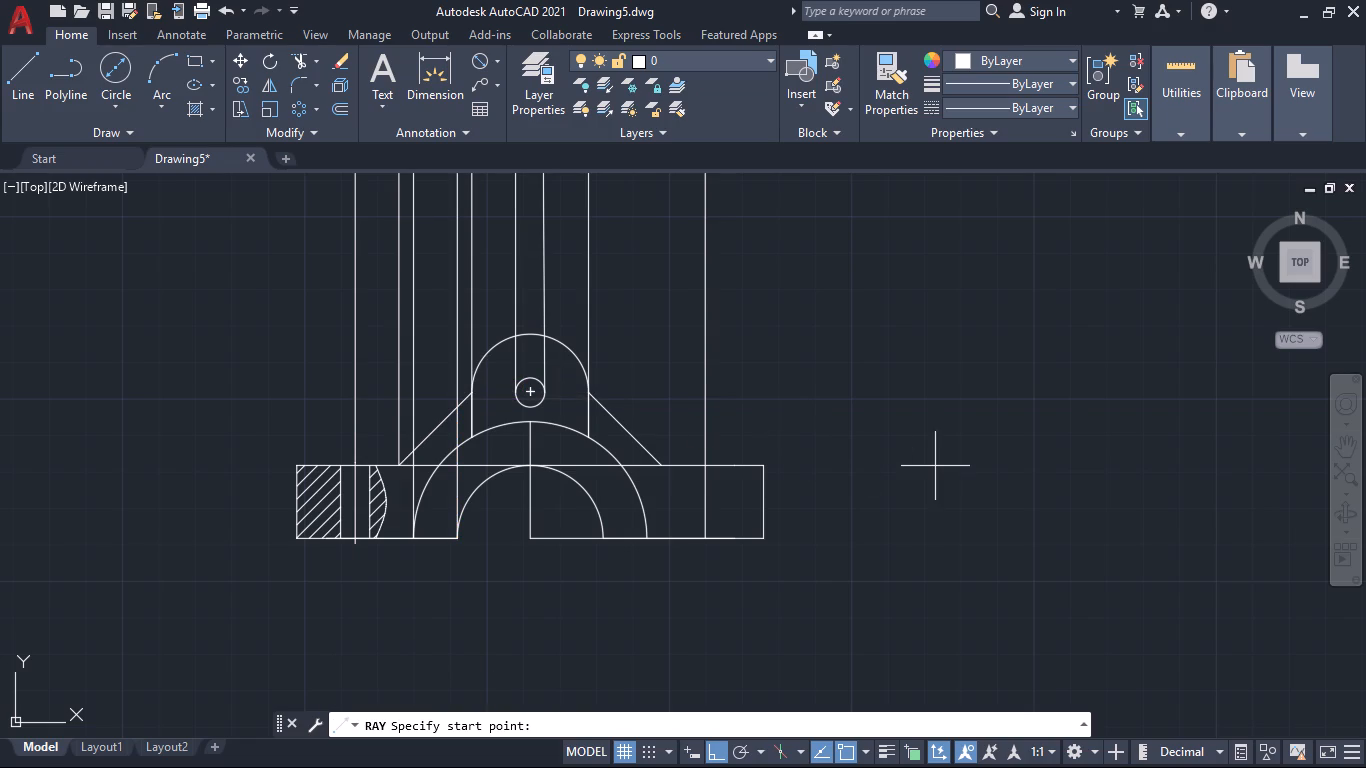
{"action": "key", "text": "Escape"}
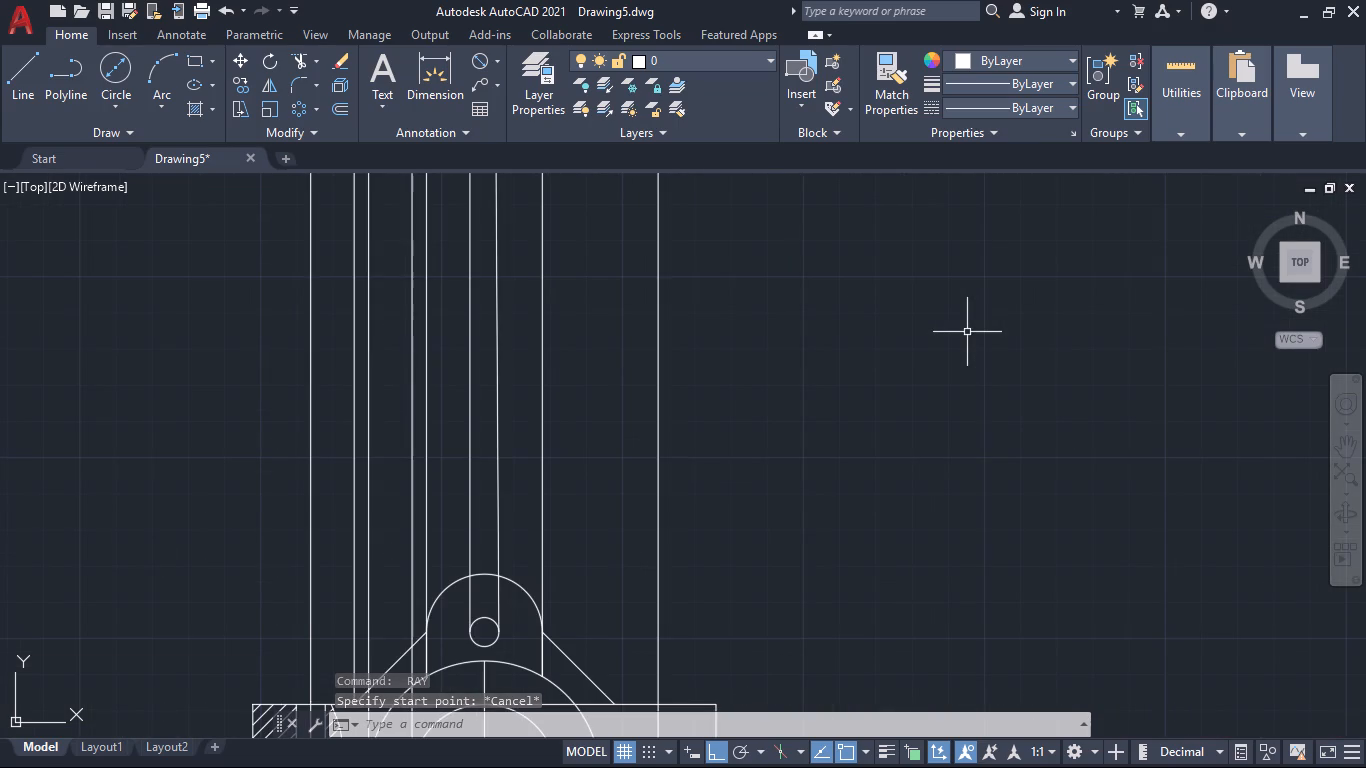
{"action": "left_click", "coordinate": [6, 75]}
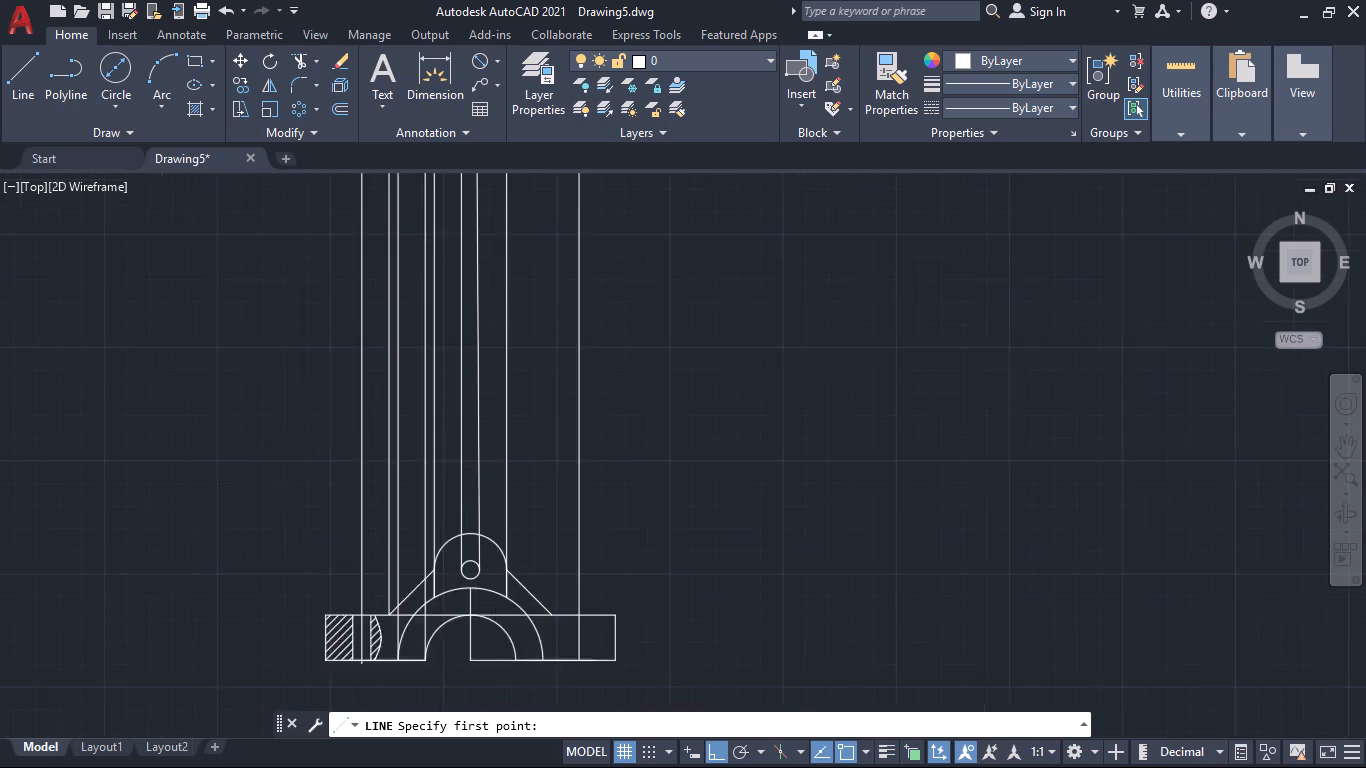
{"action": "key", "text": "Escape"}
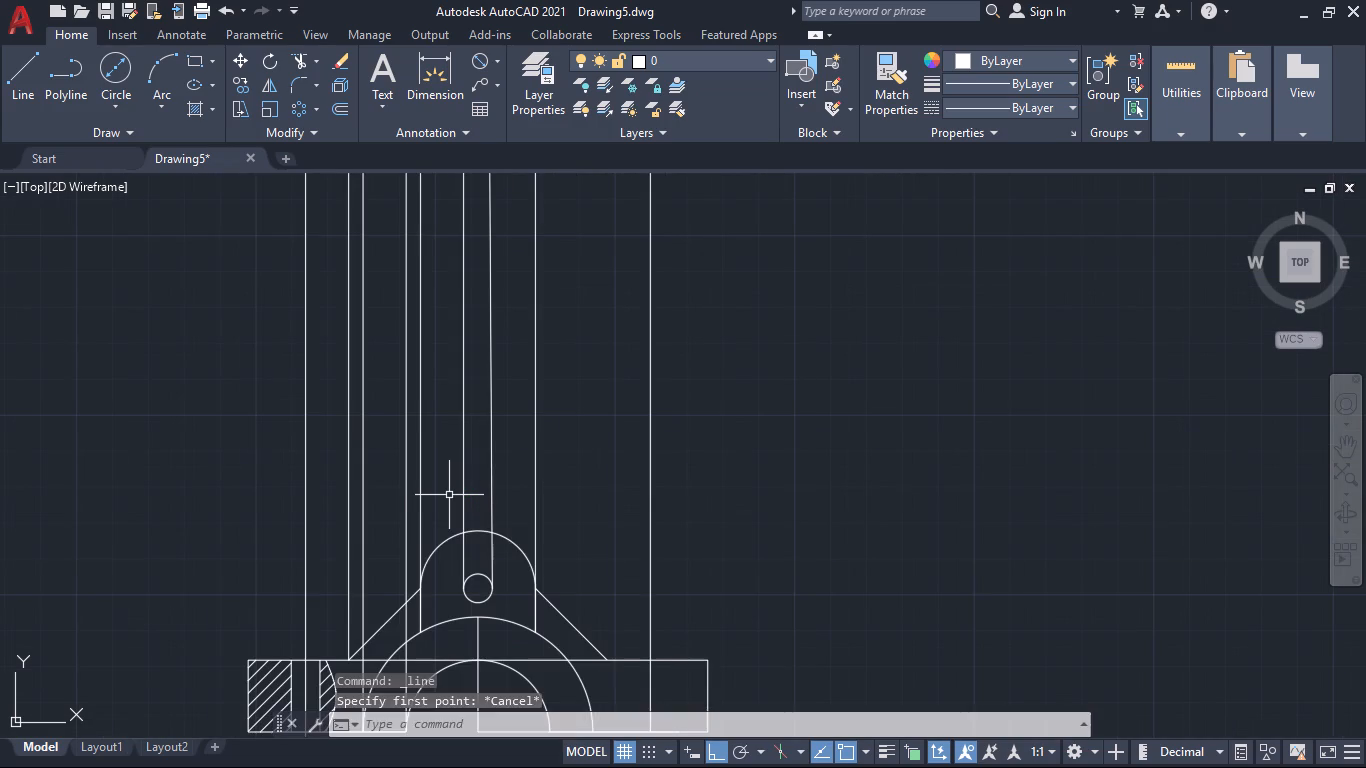
Draw a vertical ray upward from the top quadrant of the outer arch, through the boss hole's center.
{"action": "type", "text": "RAY"}
{"action": "key", "text": "Return"}
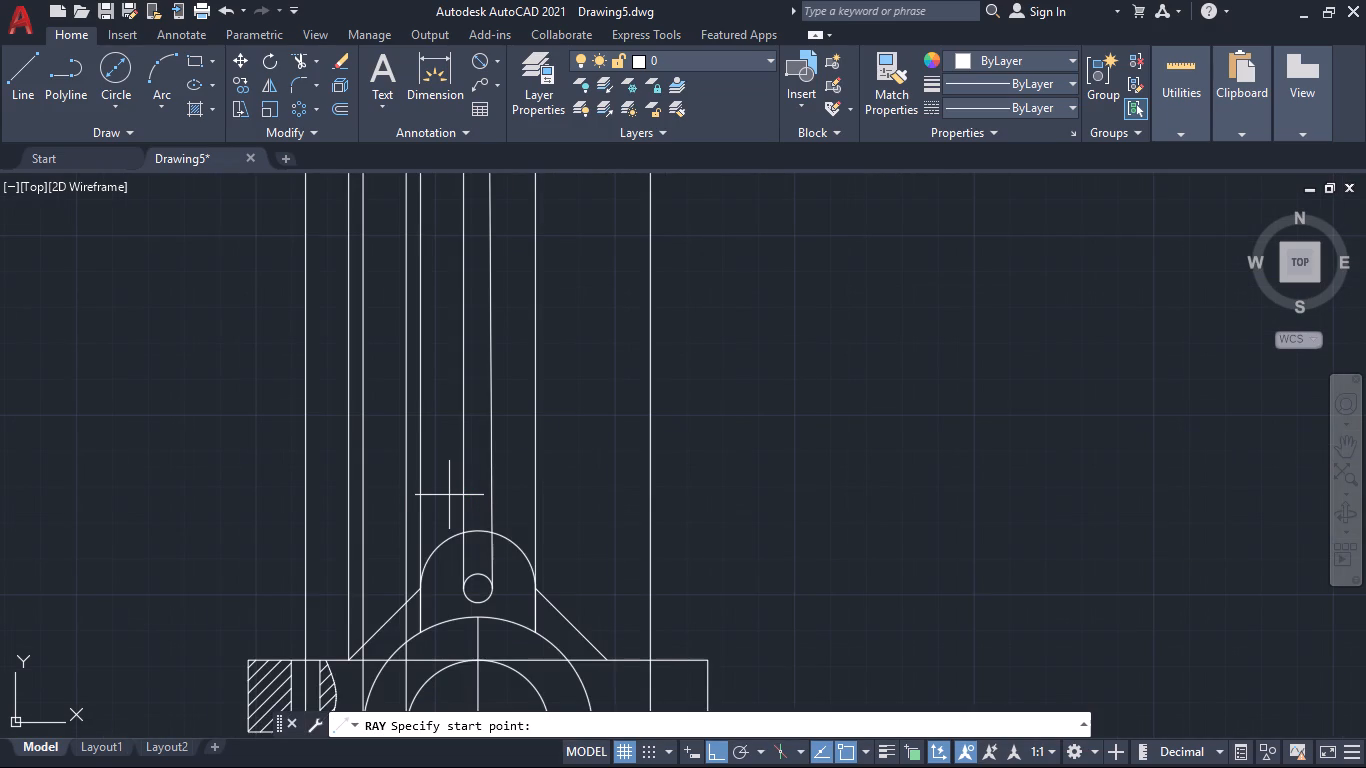
{"action": "left_click", "coordinate": [481, 617]}
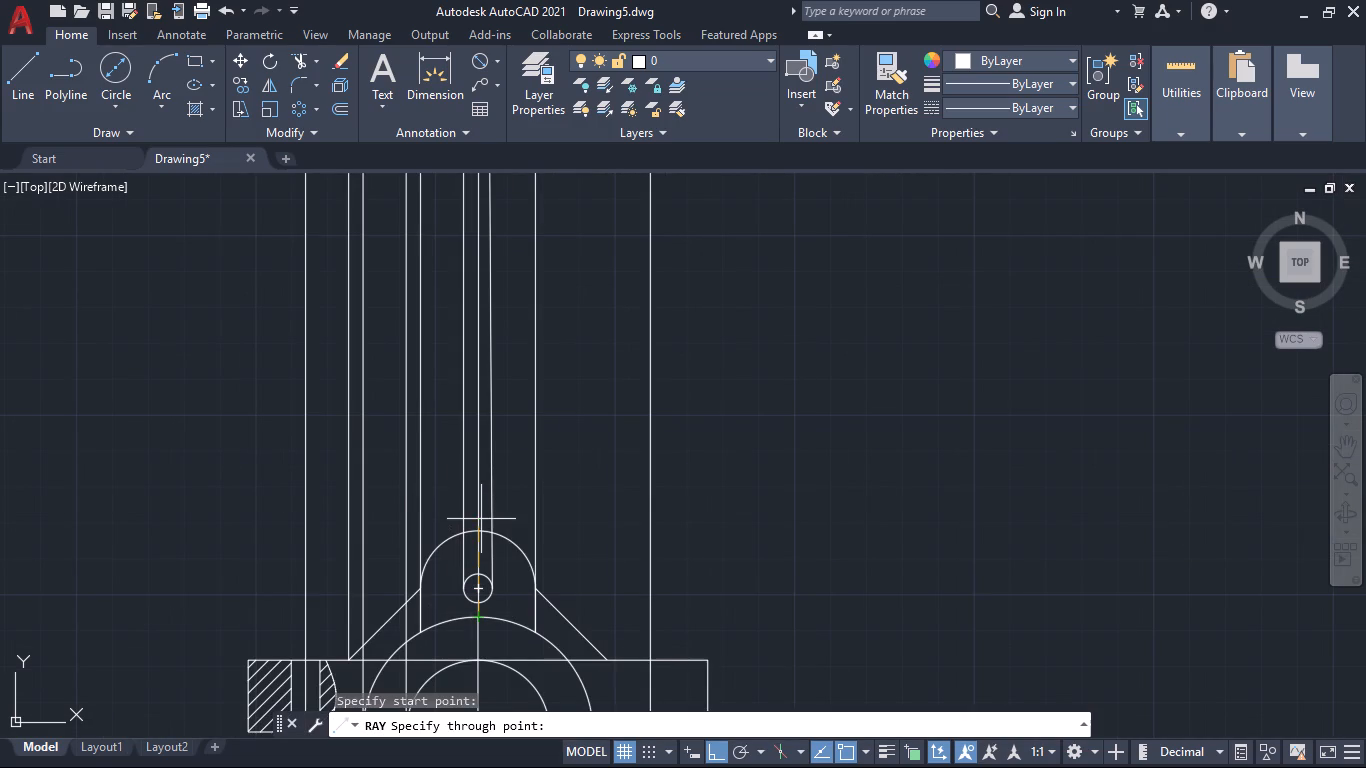
{"action": "left_click", "coordinate": [477, 484]}
{"action": "key", "text": "Return"}
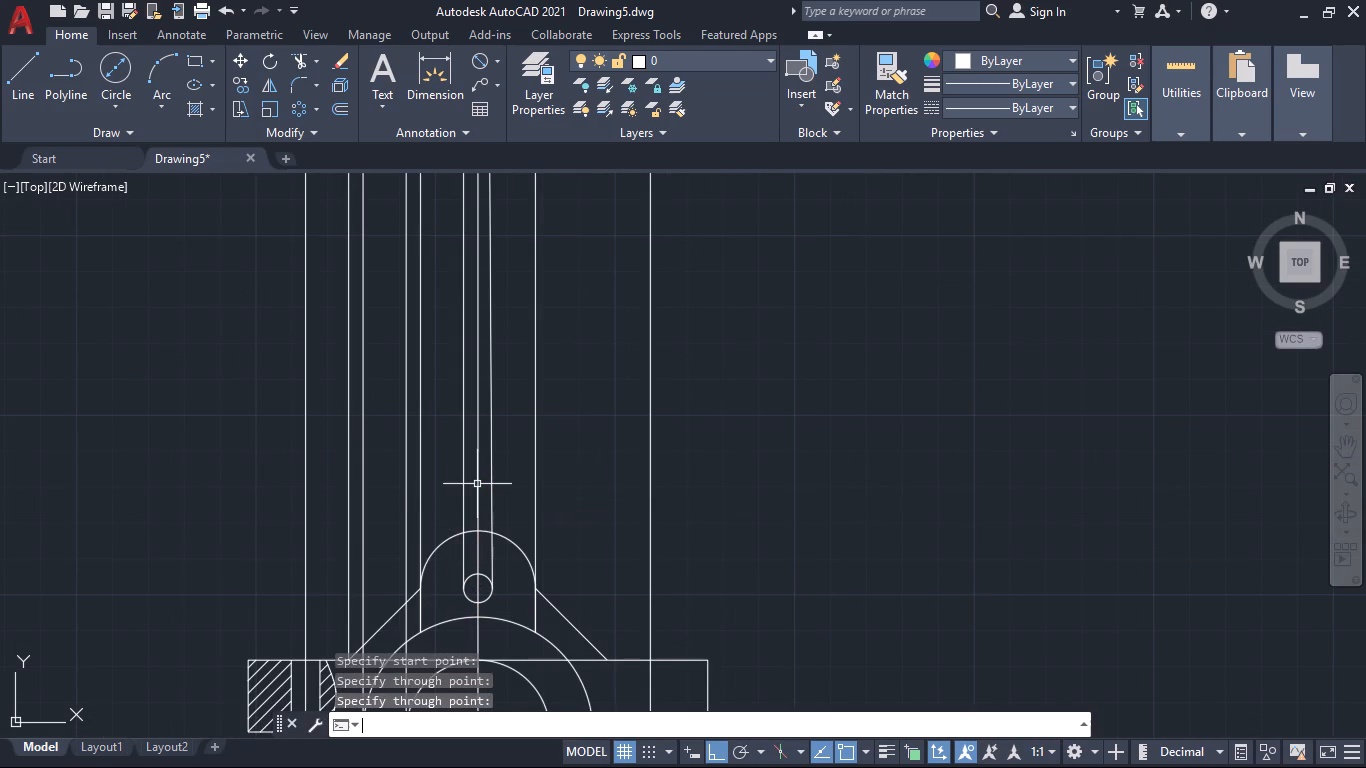
Draw a horizontal line across all the vertical rays above the front view, extending past the outermost rays on both sides.
{"action": "key", "text": "l"}
{"action": "key", "text": "Return"}
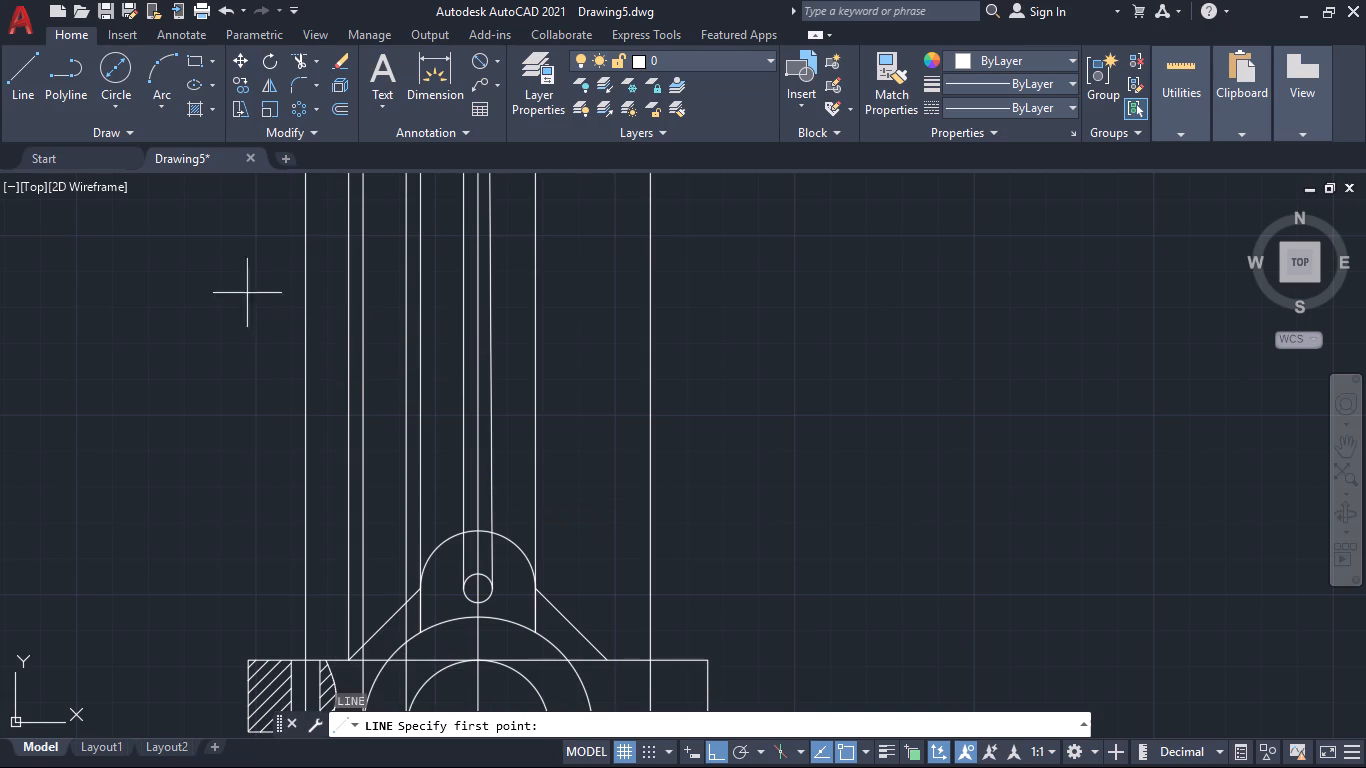
{"action": "left_click", "coordinate": [180, 292]}
{"action": "left_click", "coordinate": [833, 249]}
{"action": "key", "text": "space"}
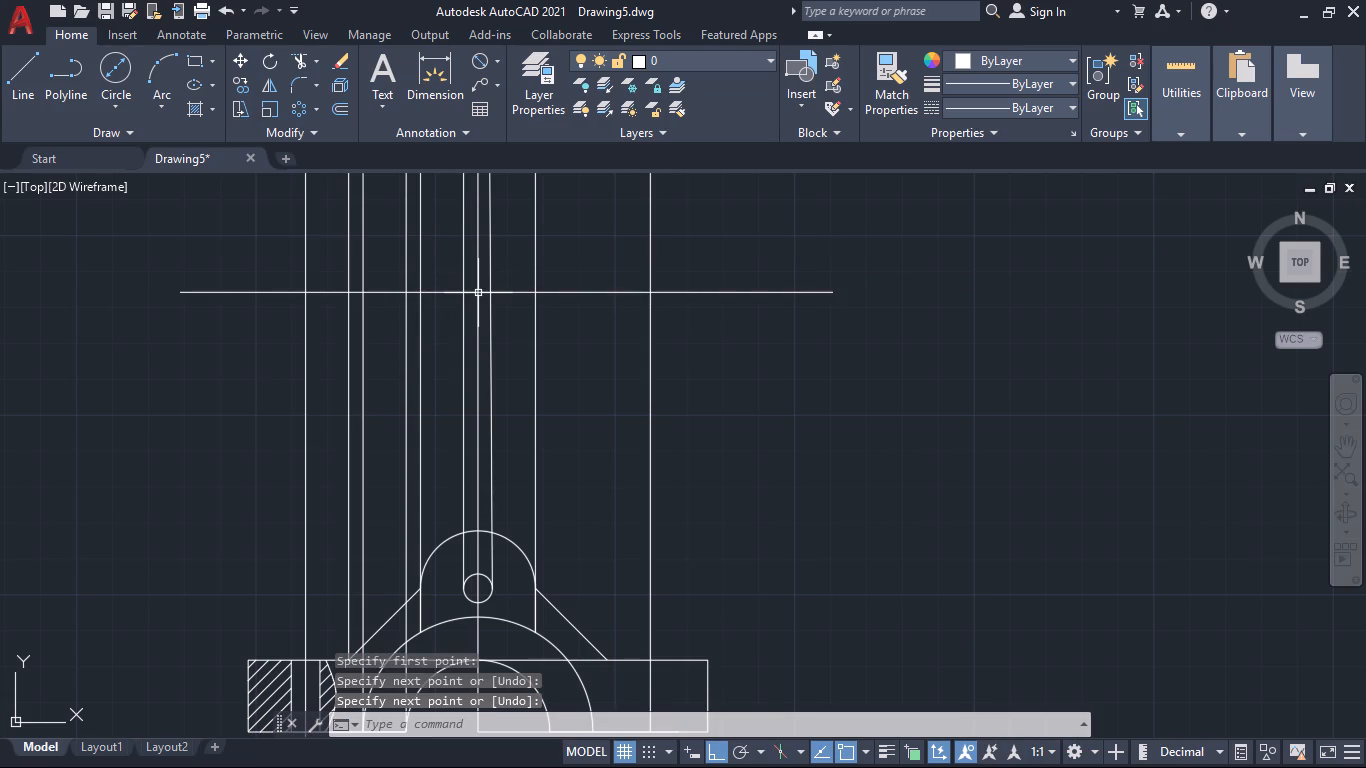
Draw a 90 by 80 rectangle of lines upward from the horizontal line, centered on the center ray with 45 on each side.
{"action": "key", "text": "space"}
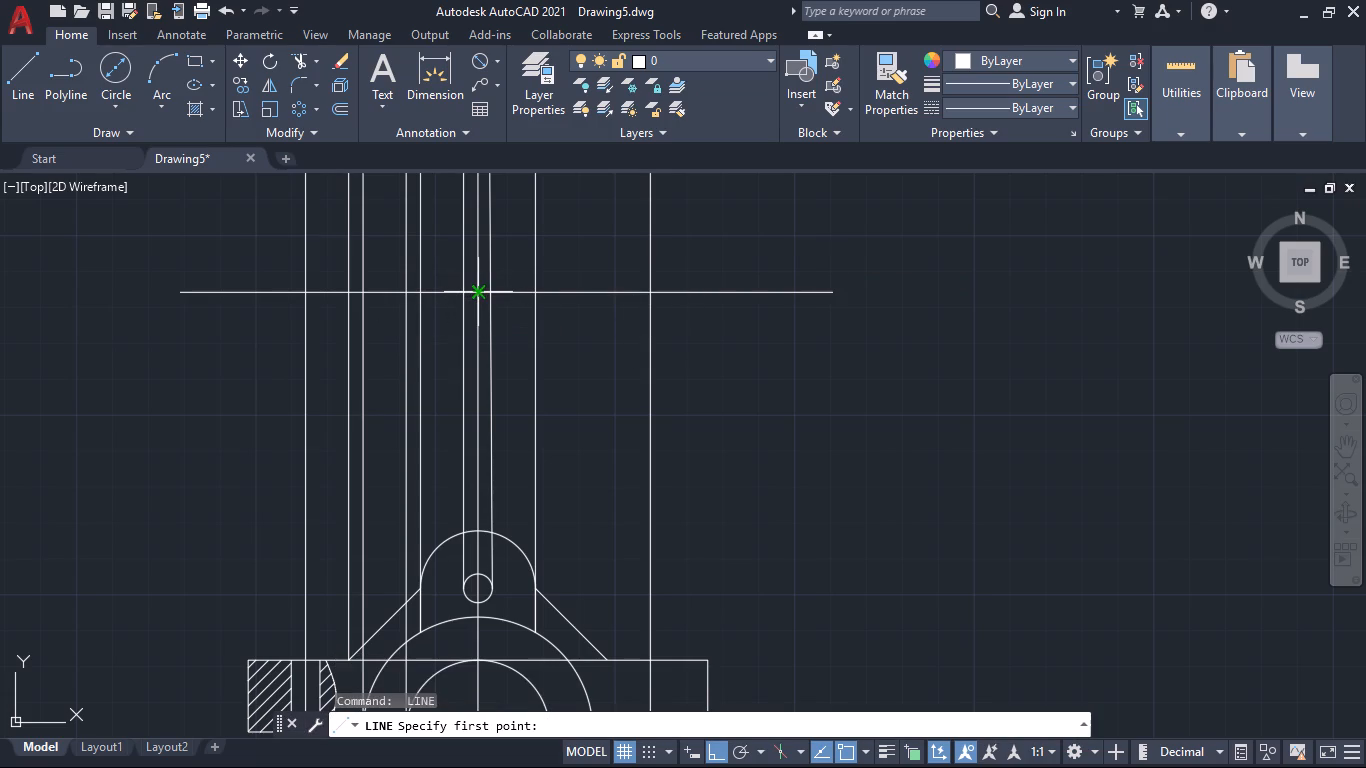
{"action": "left_click", "coordinate": [476, 294]}
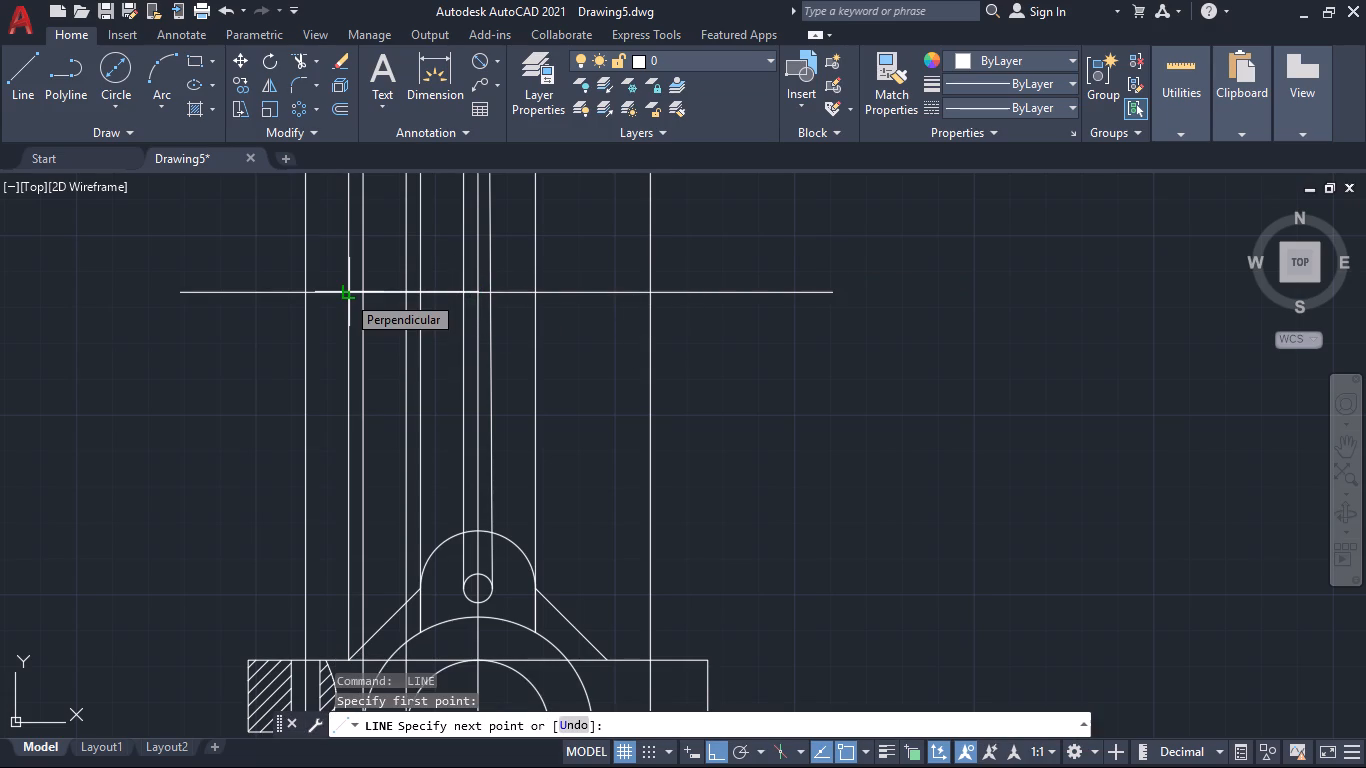
{"action": "type", "text": "45"}
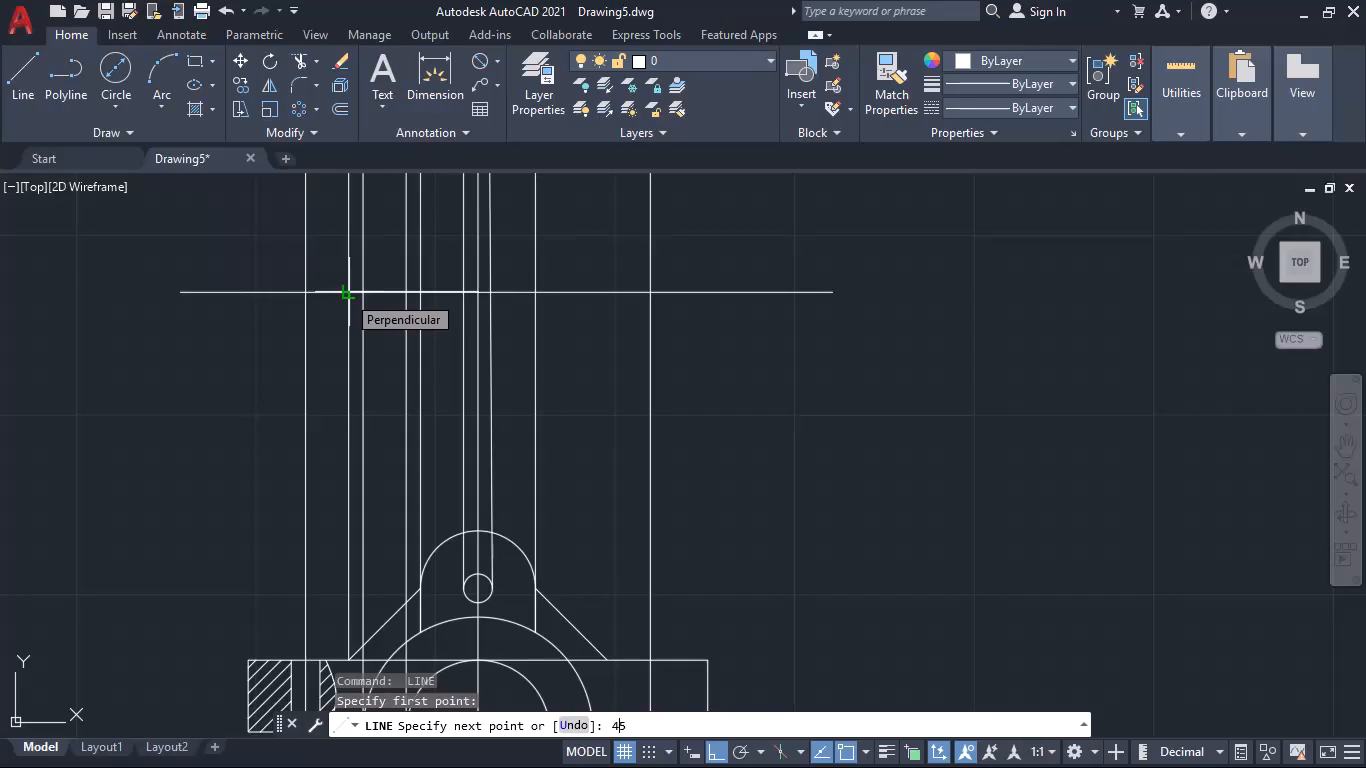
{"action": "key", "text": "Return"}
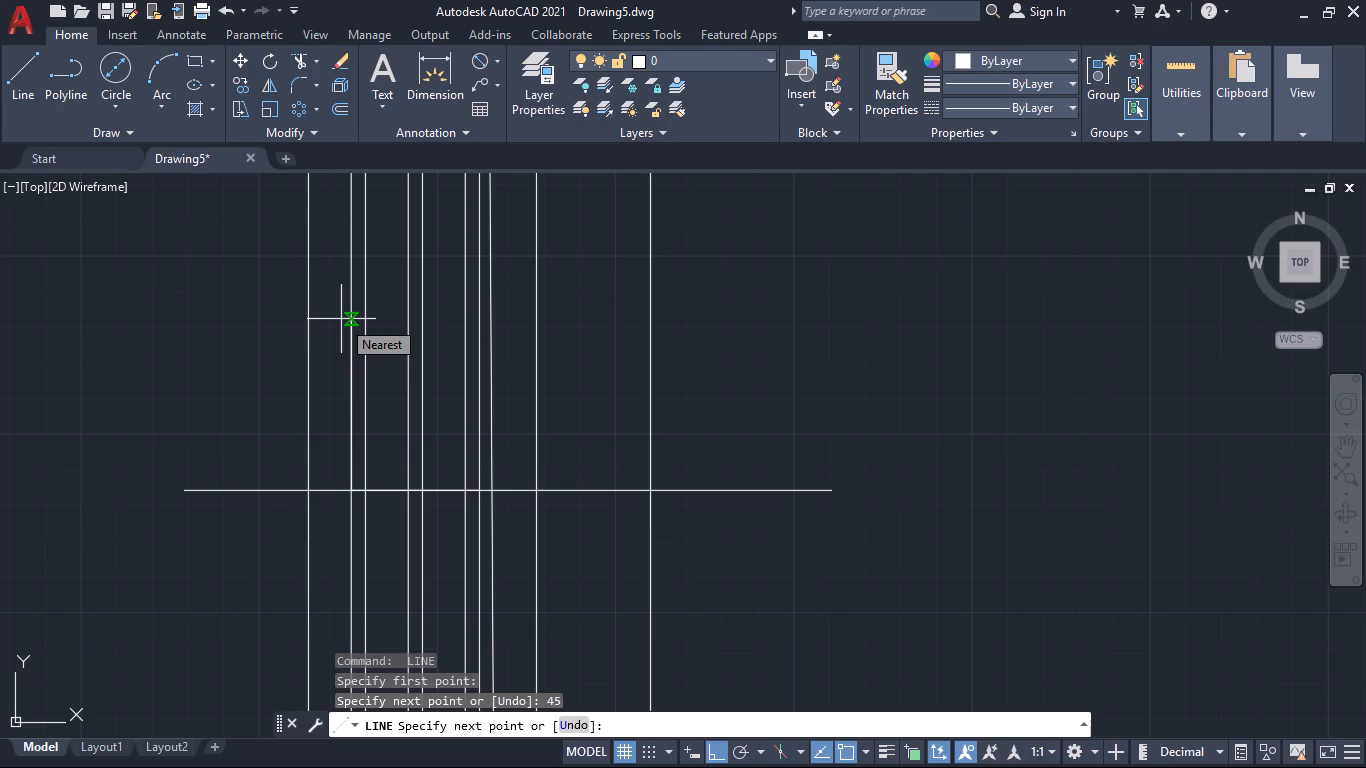
{"action": "type", "text": "80"}
{"action": "key", "text": "Return"}
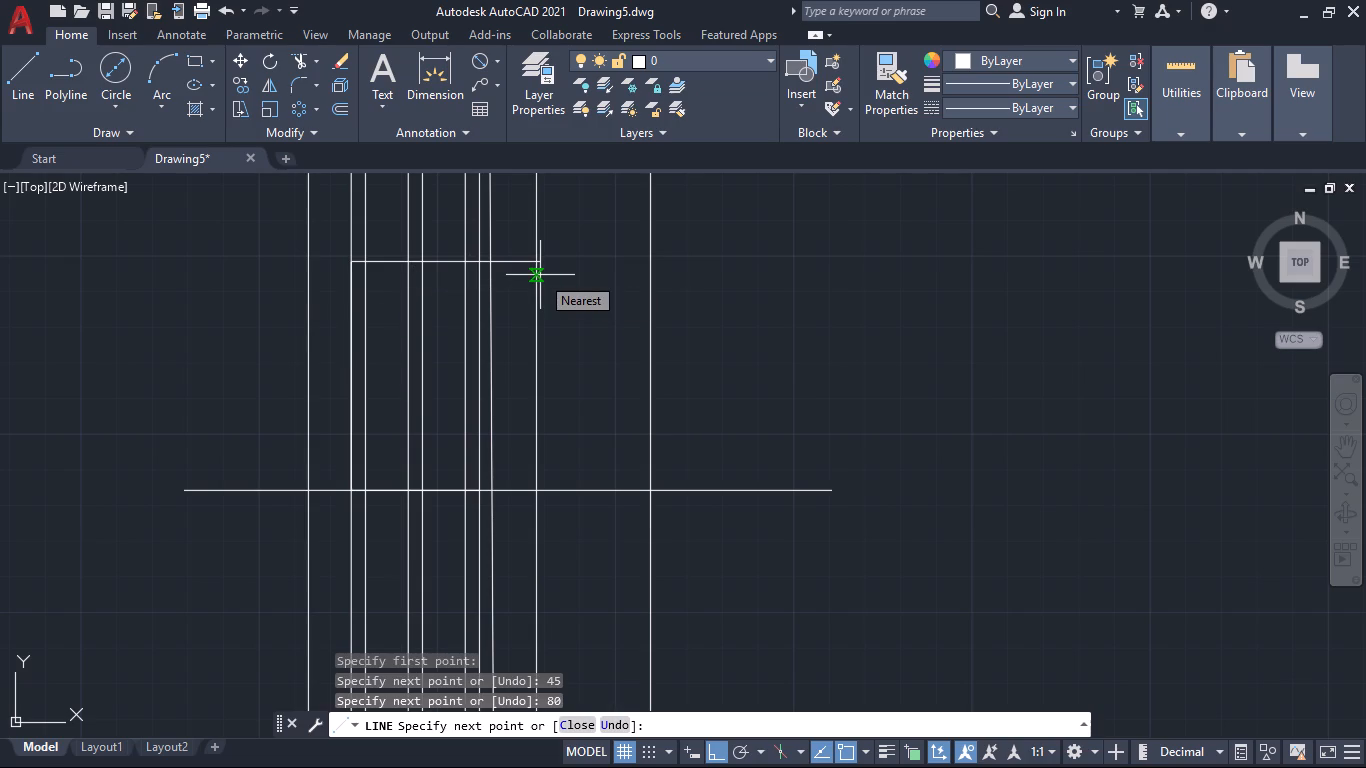
{"action": "type", "text": "90"}
{"action": "key", "text": "Return"}
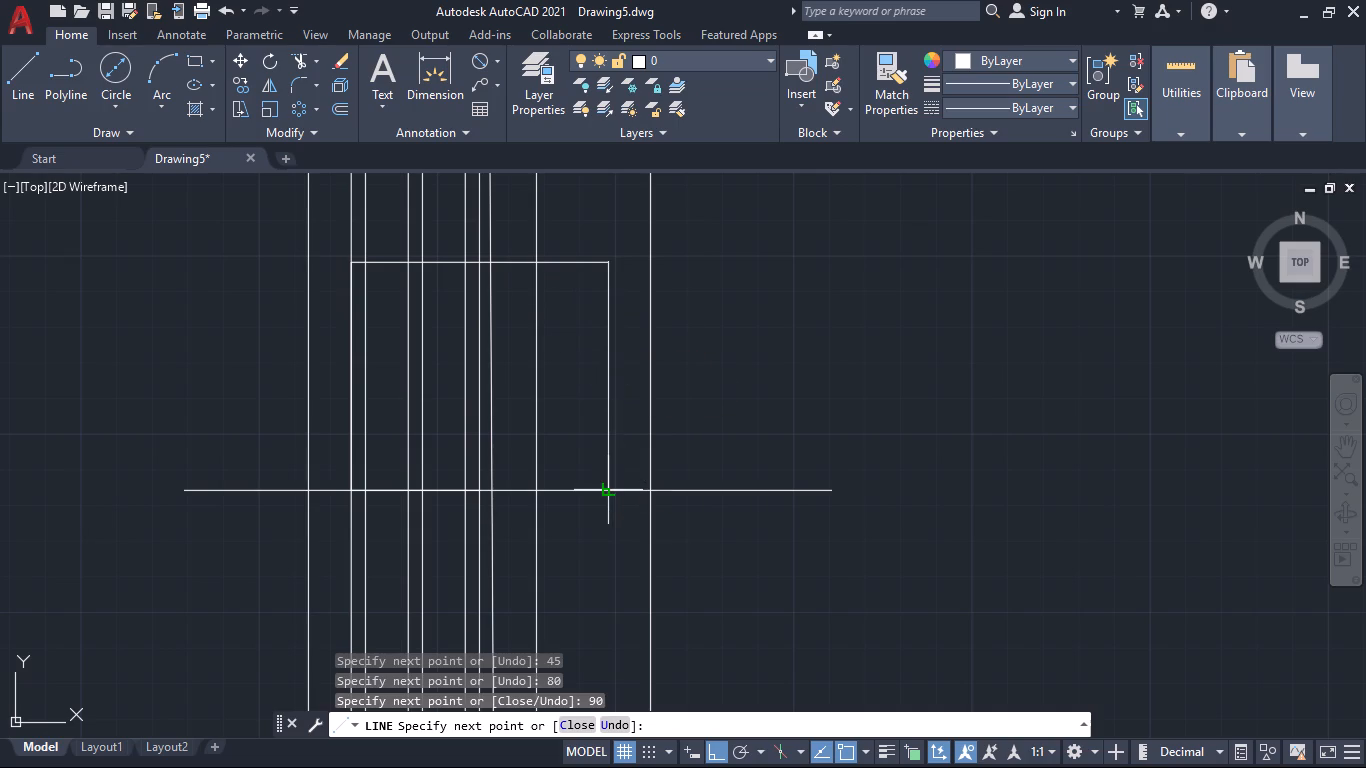
{"action": "type", "text": "80"}
{"action": "key", "text": "Return"}
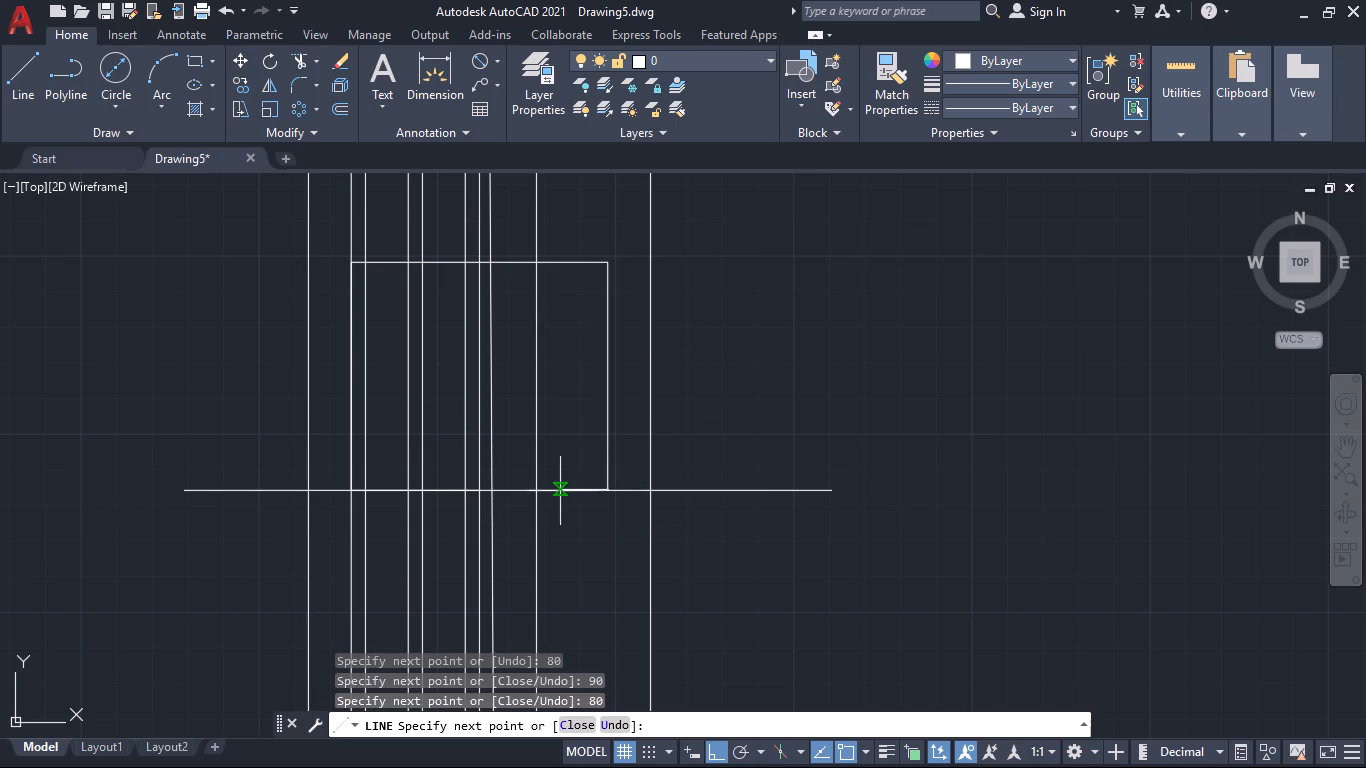
{"action": "type", "text": "45"}
{"action": "key", "text": "Return"}
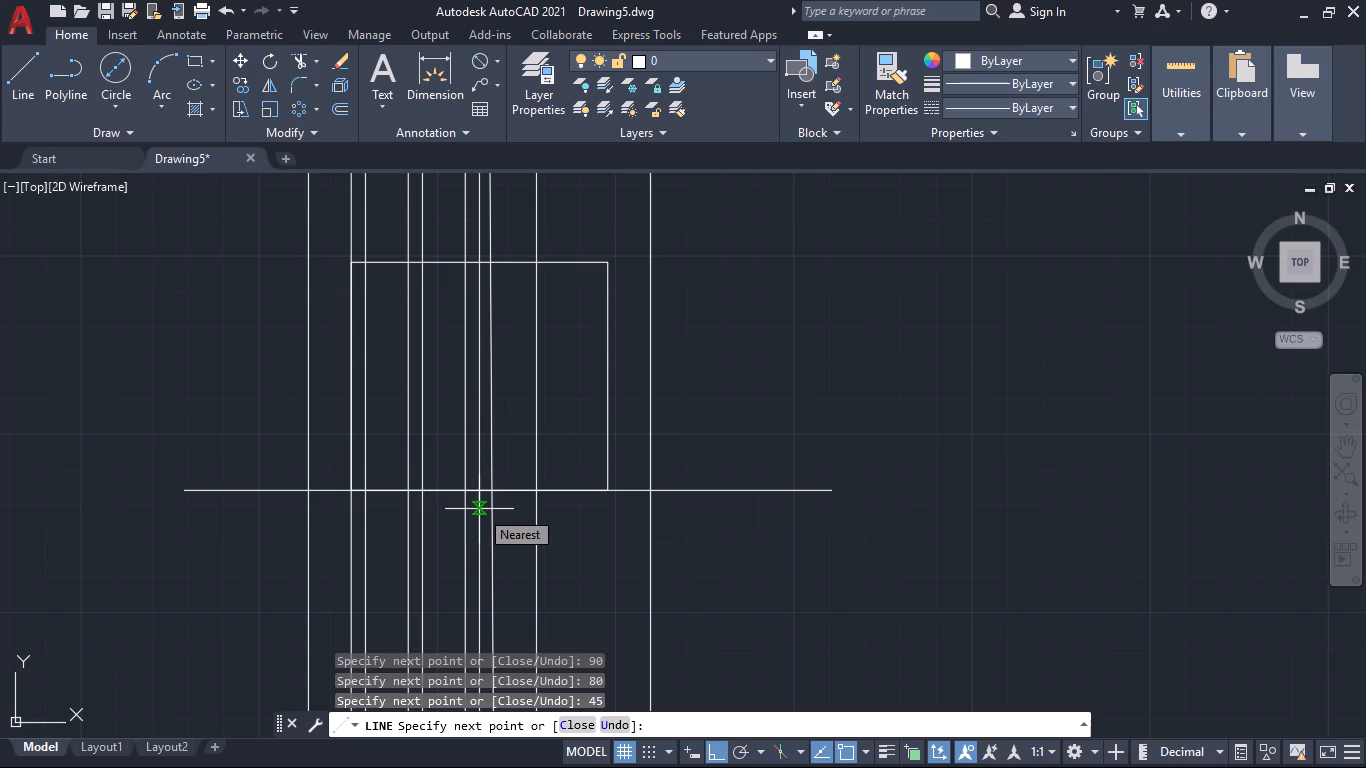
{"action": "key", "text": "Escape"}
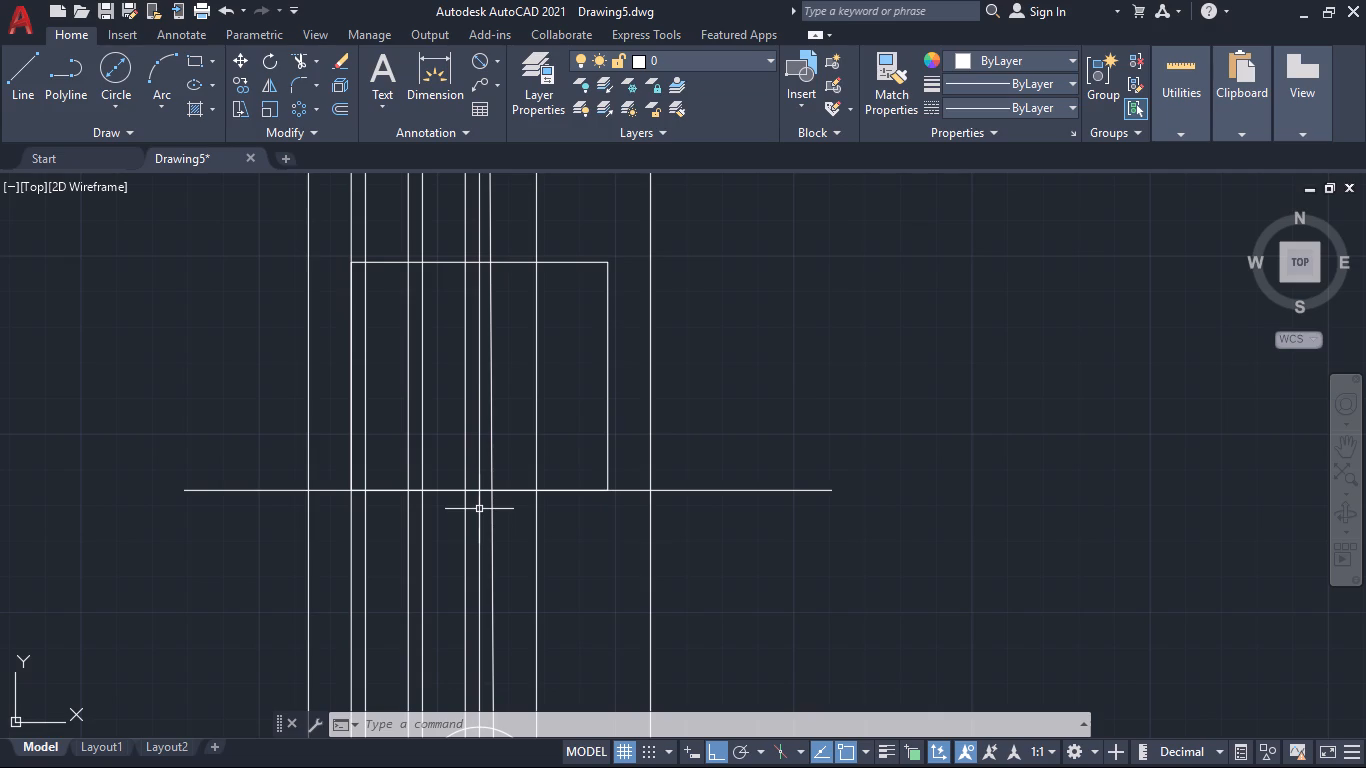
Draw a horizontal centerline across the 90 by 80 rectangle, 40 below its upper edge.
{"action": "key", "text": "space"}
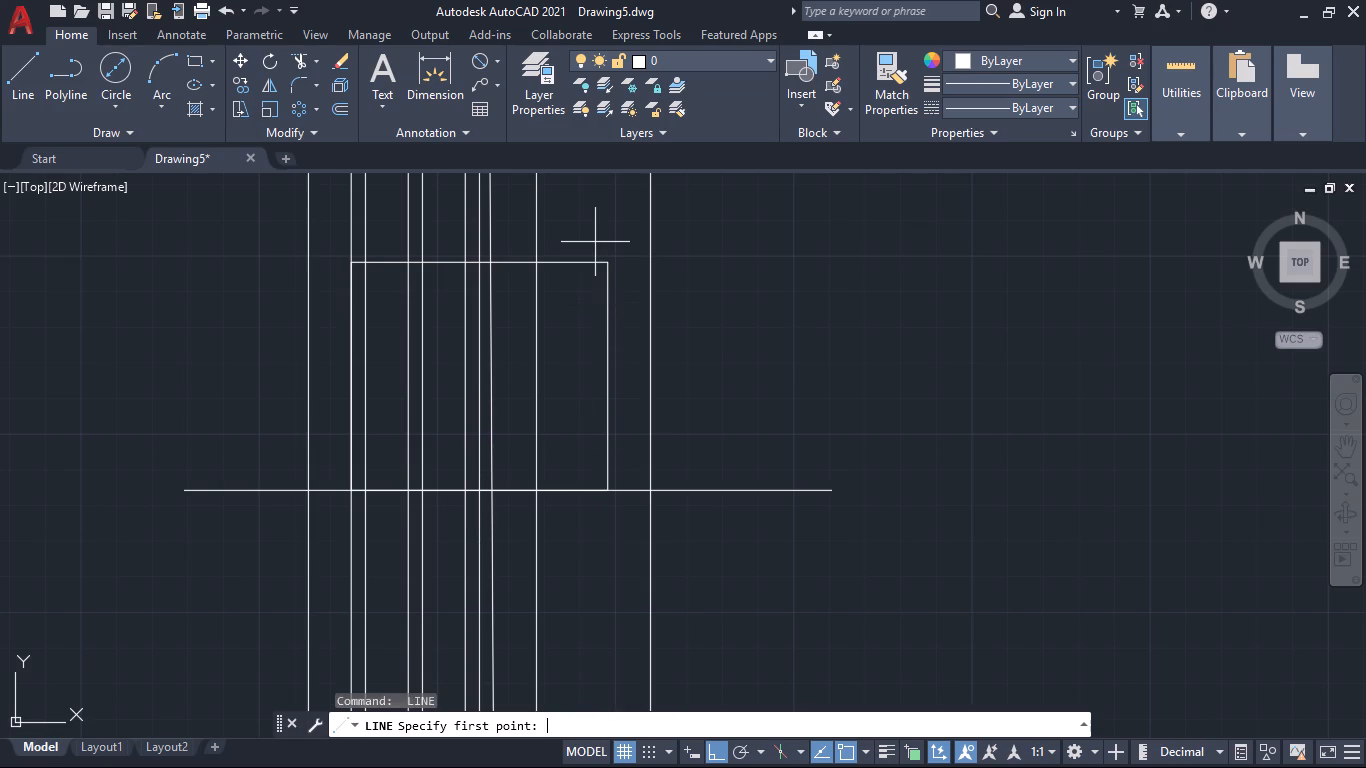
{"action": "left_click", "coordinate": [605, 260]}
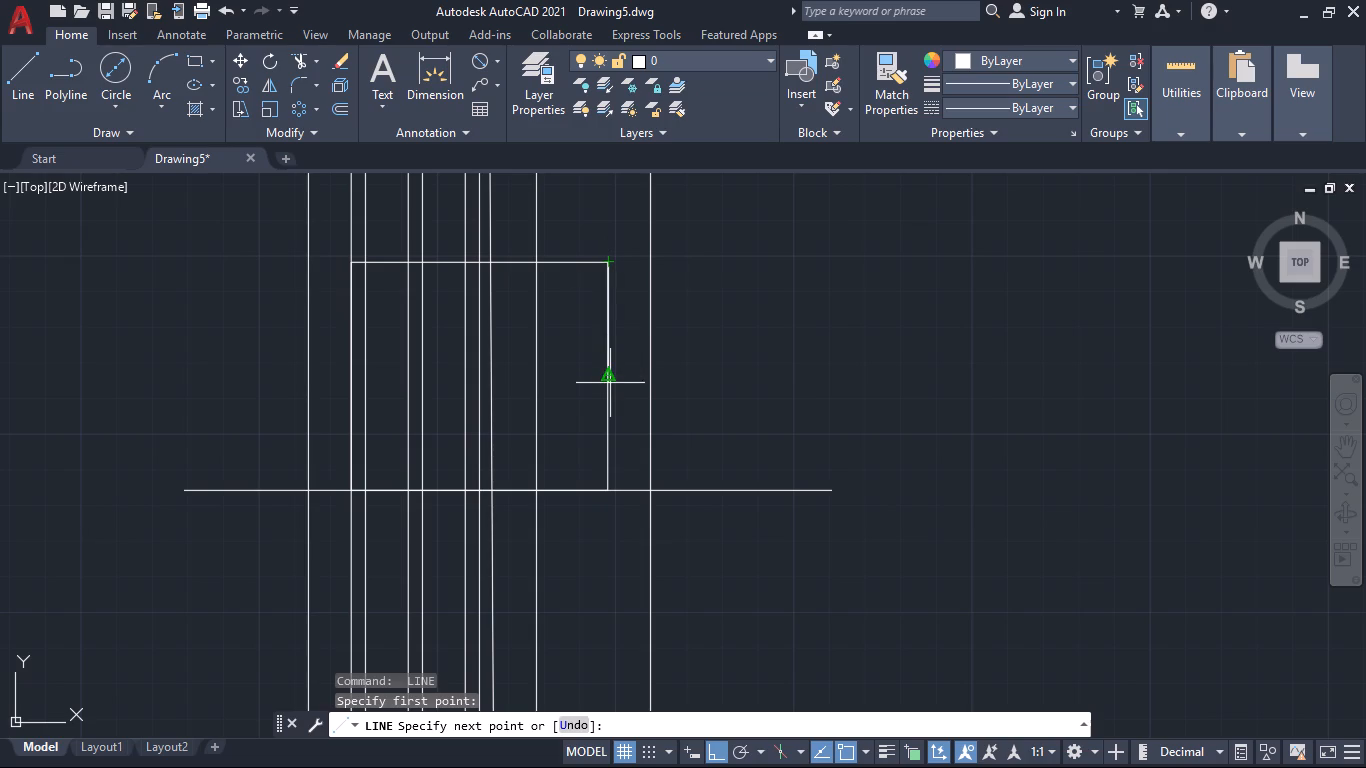
{"action": "type", "text": "40"}
{"action": "key", "text": "Return"}
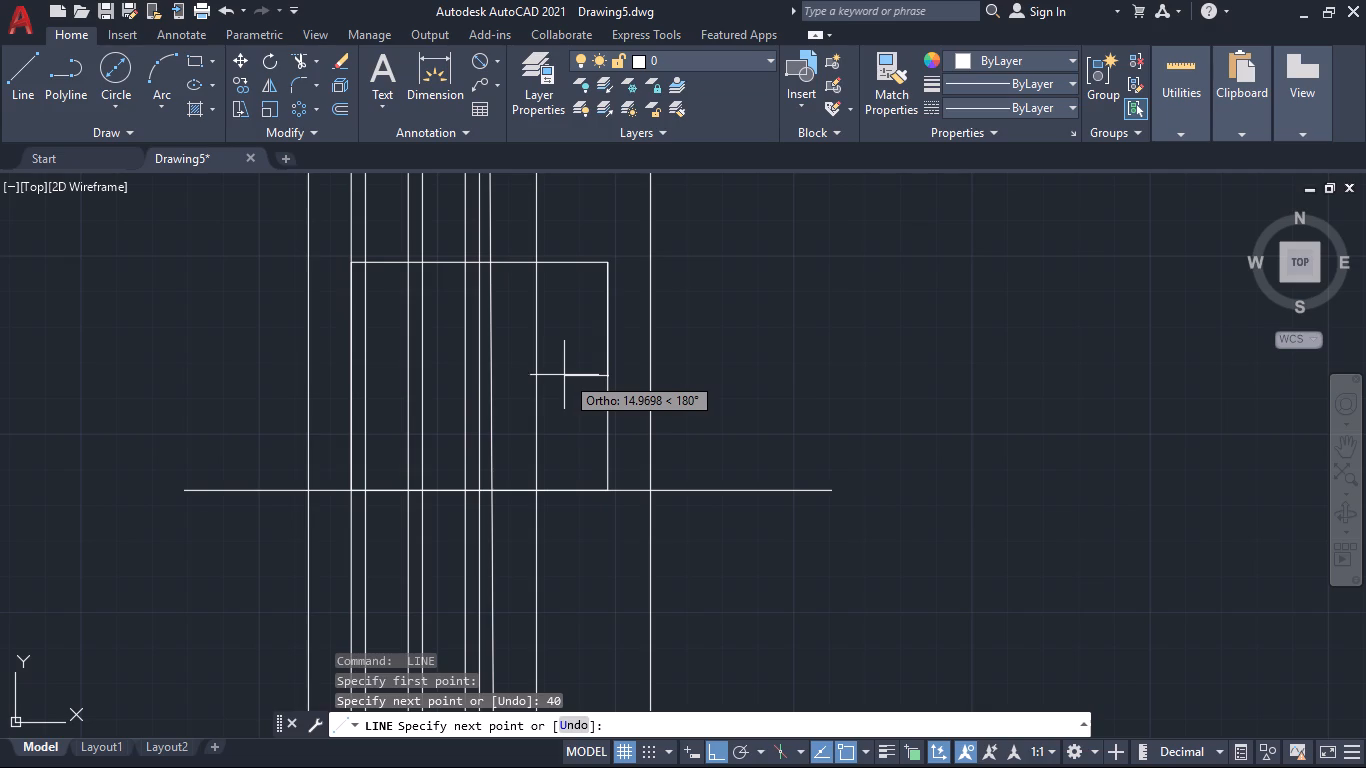
{"action": "left_click", "coordinate": [353, 378]}
{"action": "key", "text": "space"}
Draw two horizontal lines across the rectangle, one 5 above and one 5 below its horizontal centerline.
{"action": "key", "text": "space"}
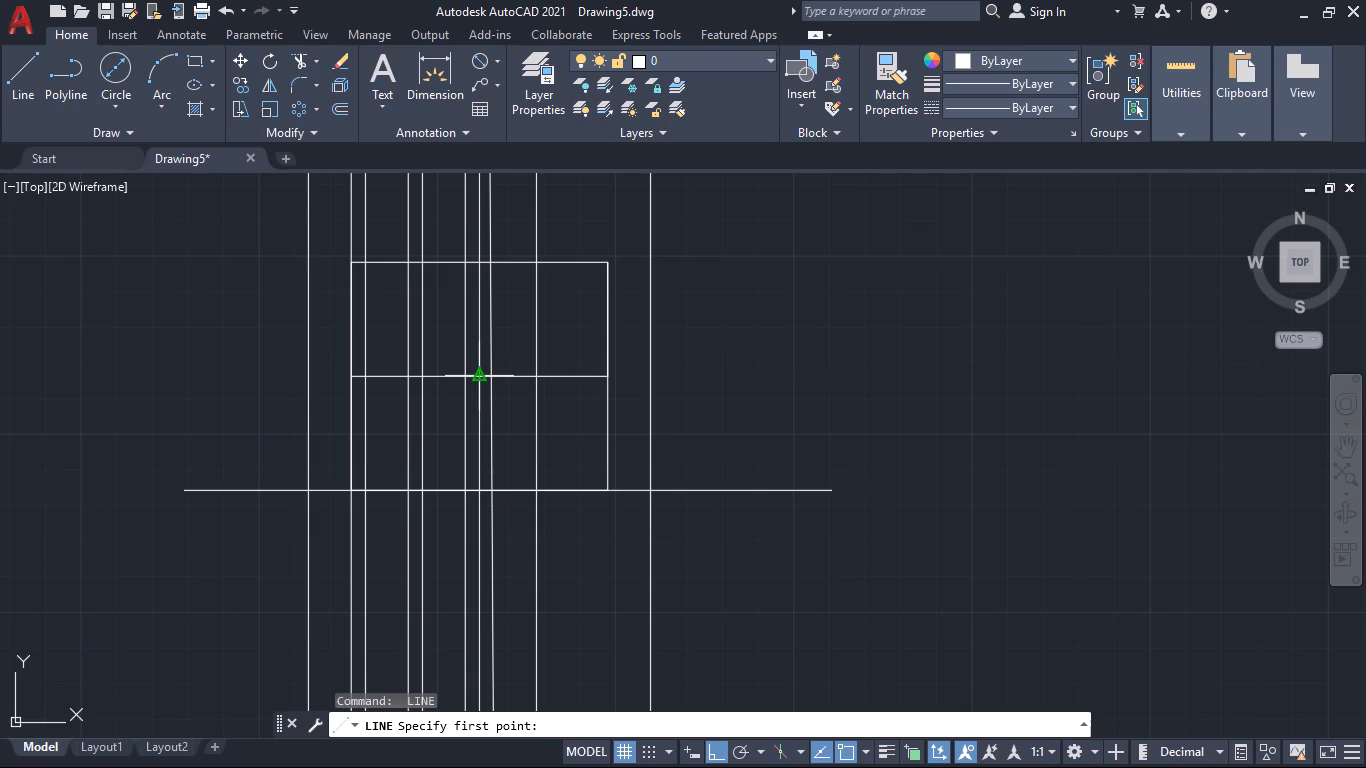
{"action": "left_click", "coordinate": [605, 377]}
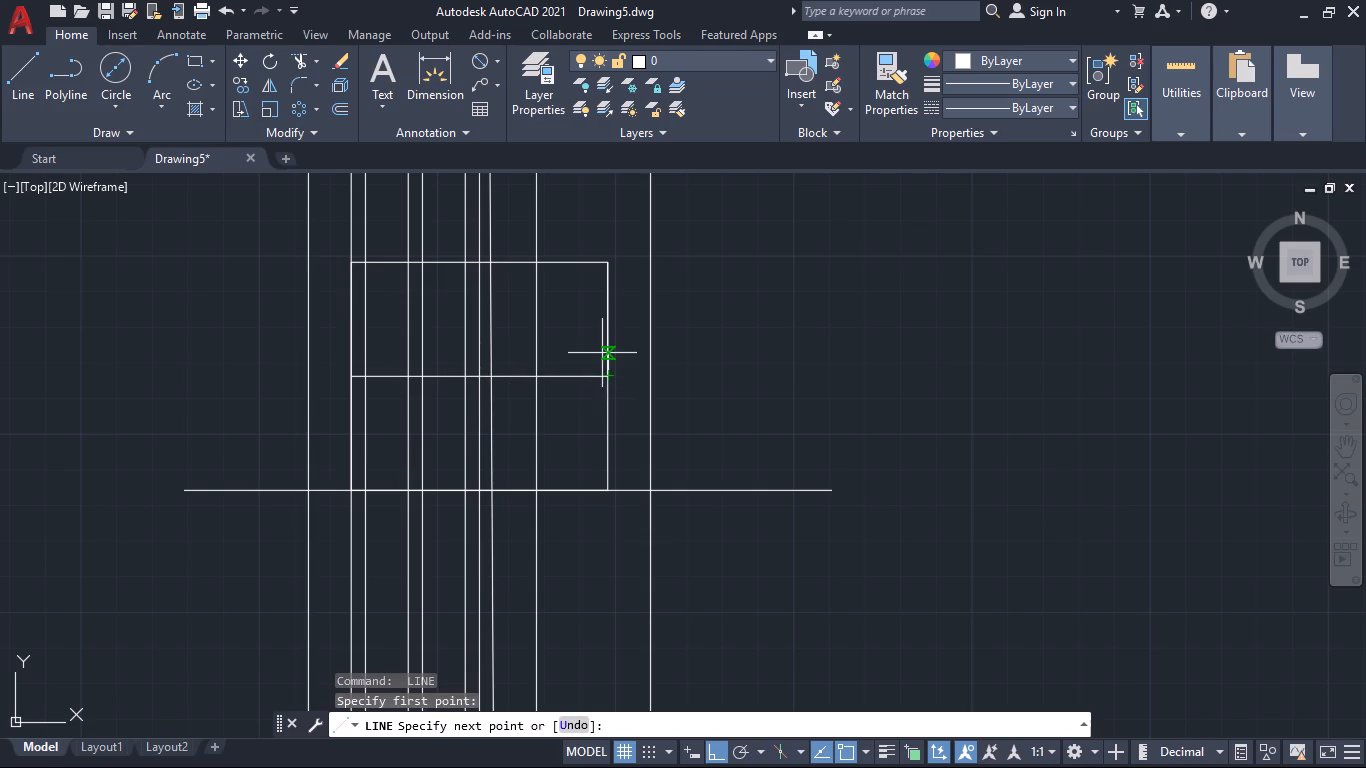
{"action": "key", "text": "5"}
{"action": "key", "text": "Return"}
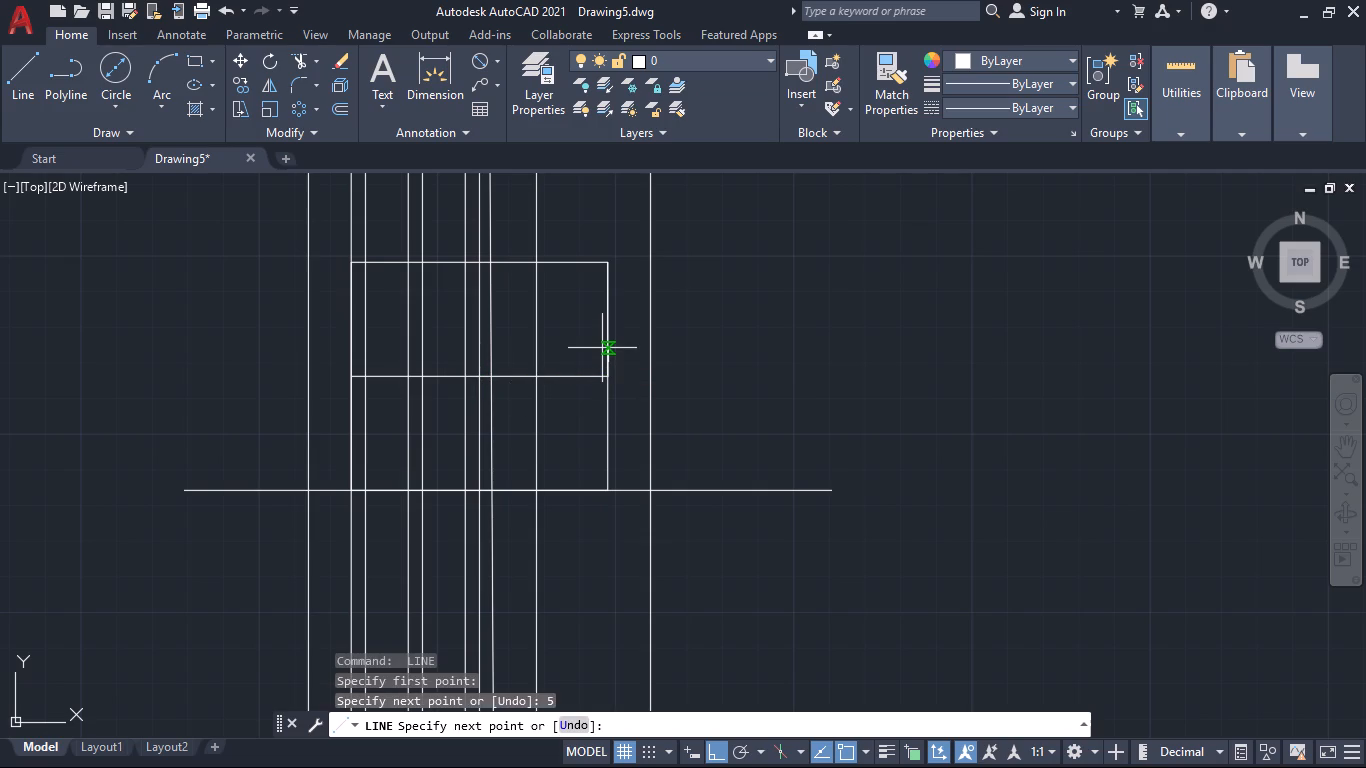
{"action": "left_click", "coordinate": [351, 358]}
{"action": "key", "text": "space"}
{"action": "key", "text": "space"}
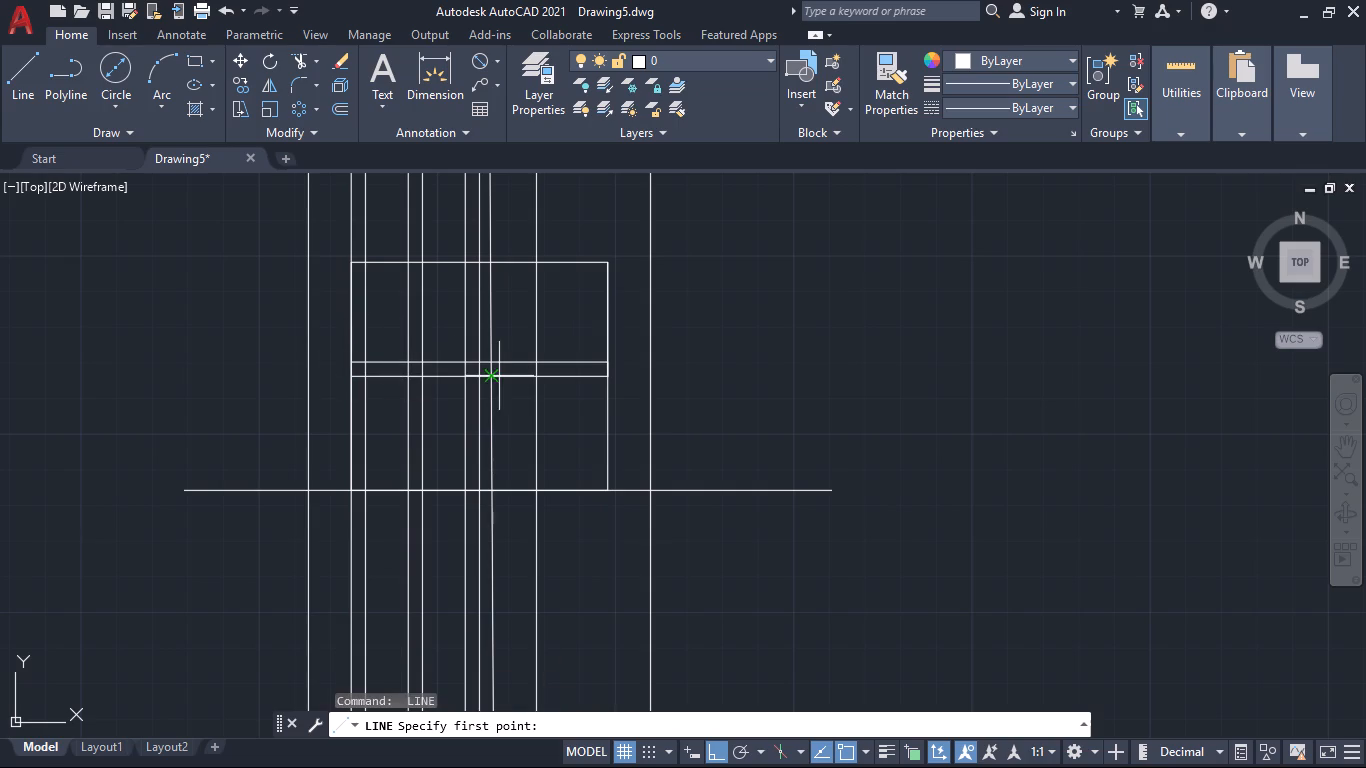
{"action": "left_click", "coordinate": [608, 376]}
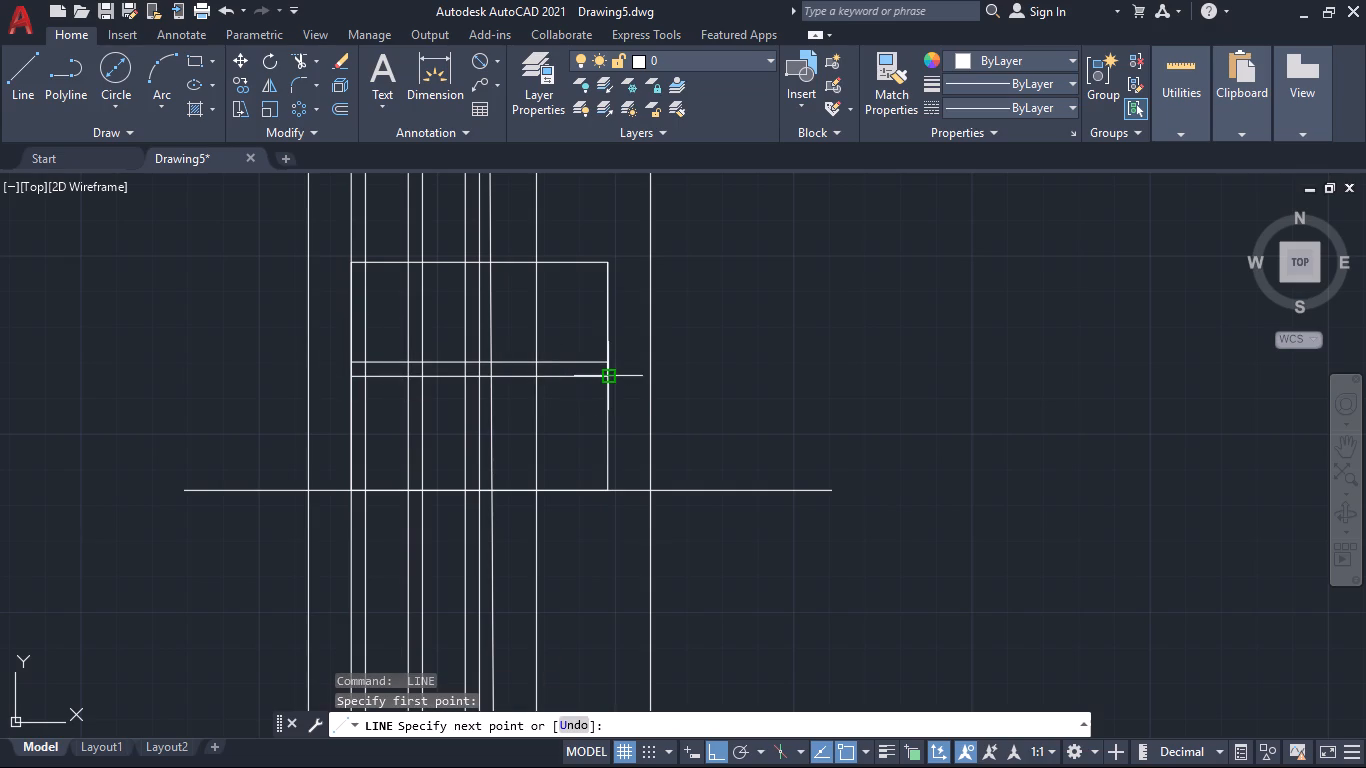
{"action": "key", "text": "5"}
{"action": "key", "text": "Return"}
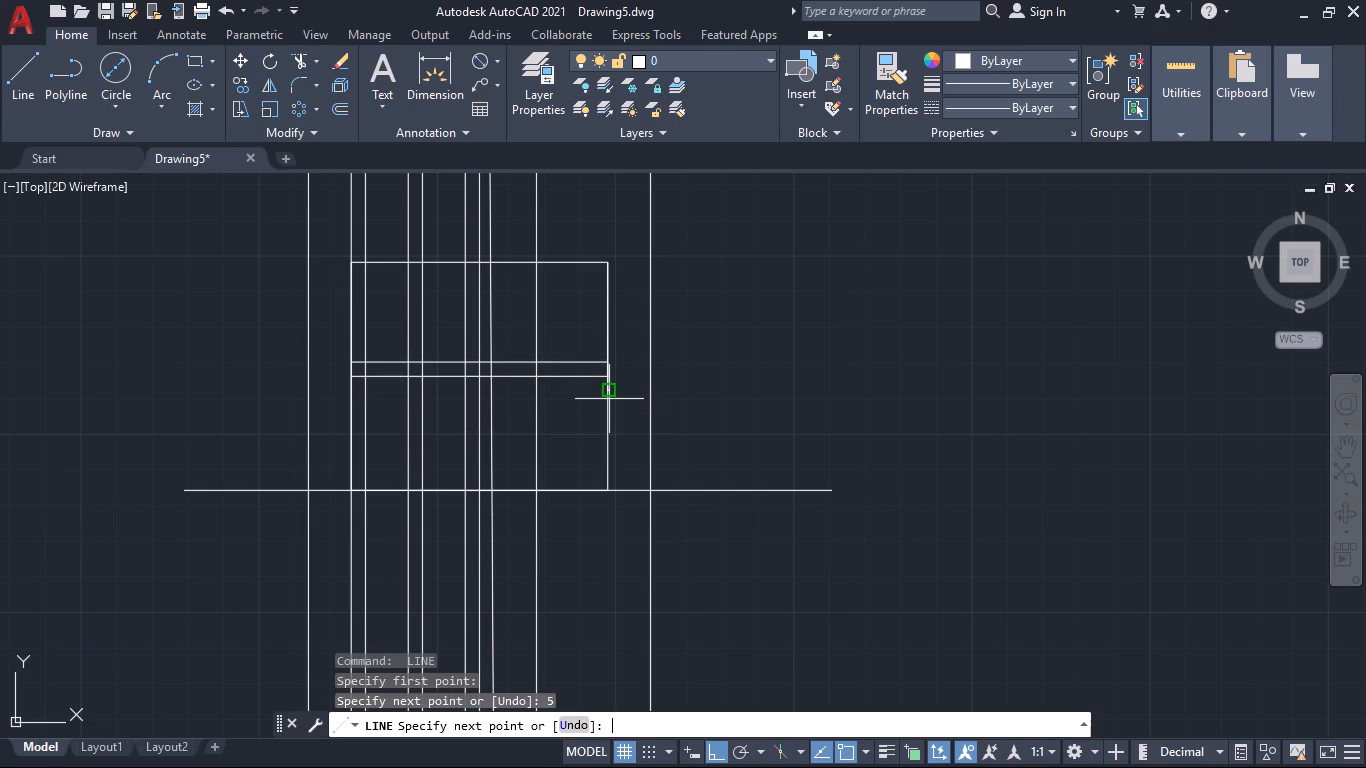
{"action": "left_click", "coordinate": [348, 396]}
{"action": "key", "text": "space"}
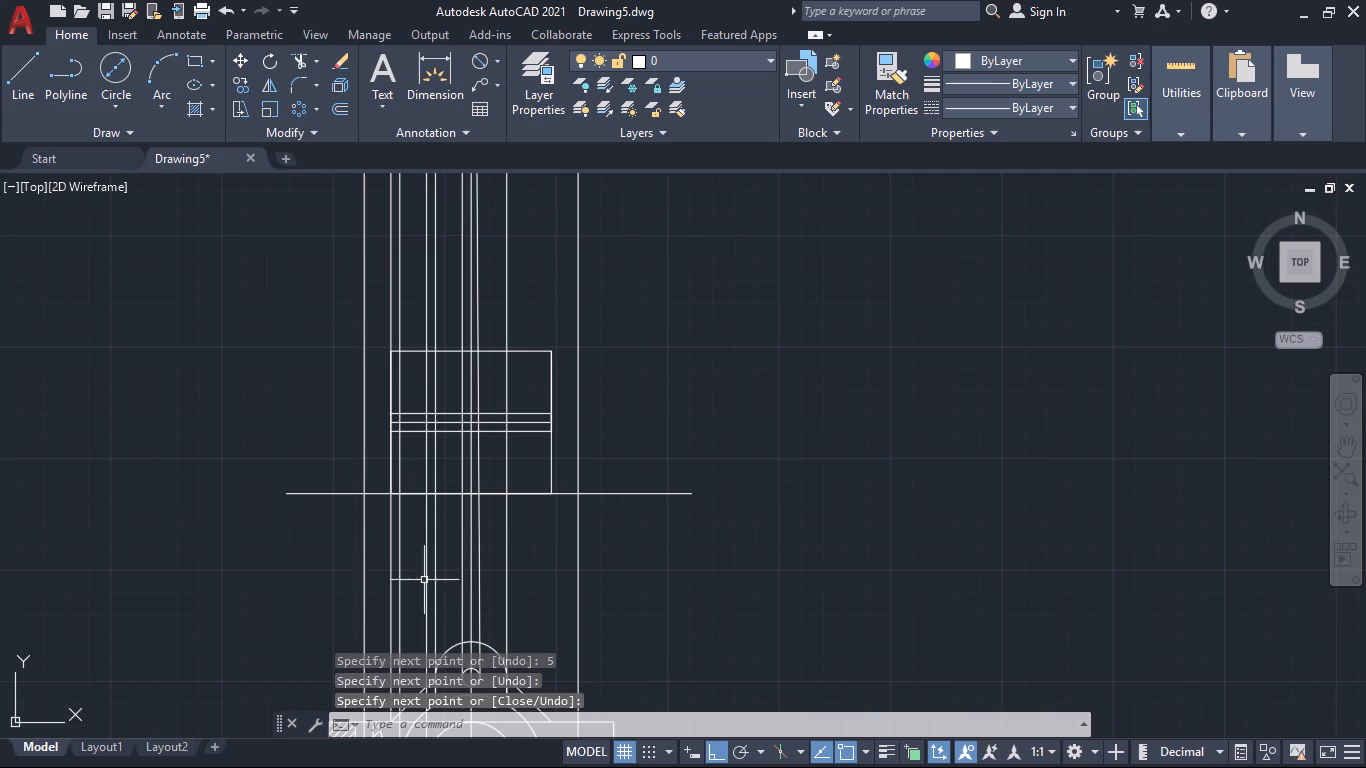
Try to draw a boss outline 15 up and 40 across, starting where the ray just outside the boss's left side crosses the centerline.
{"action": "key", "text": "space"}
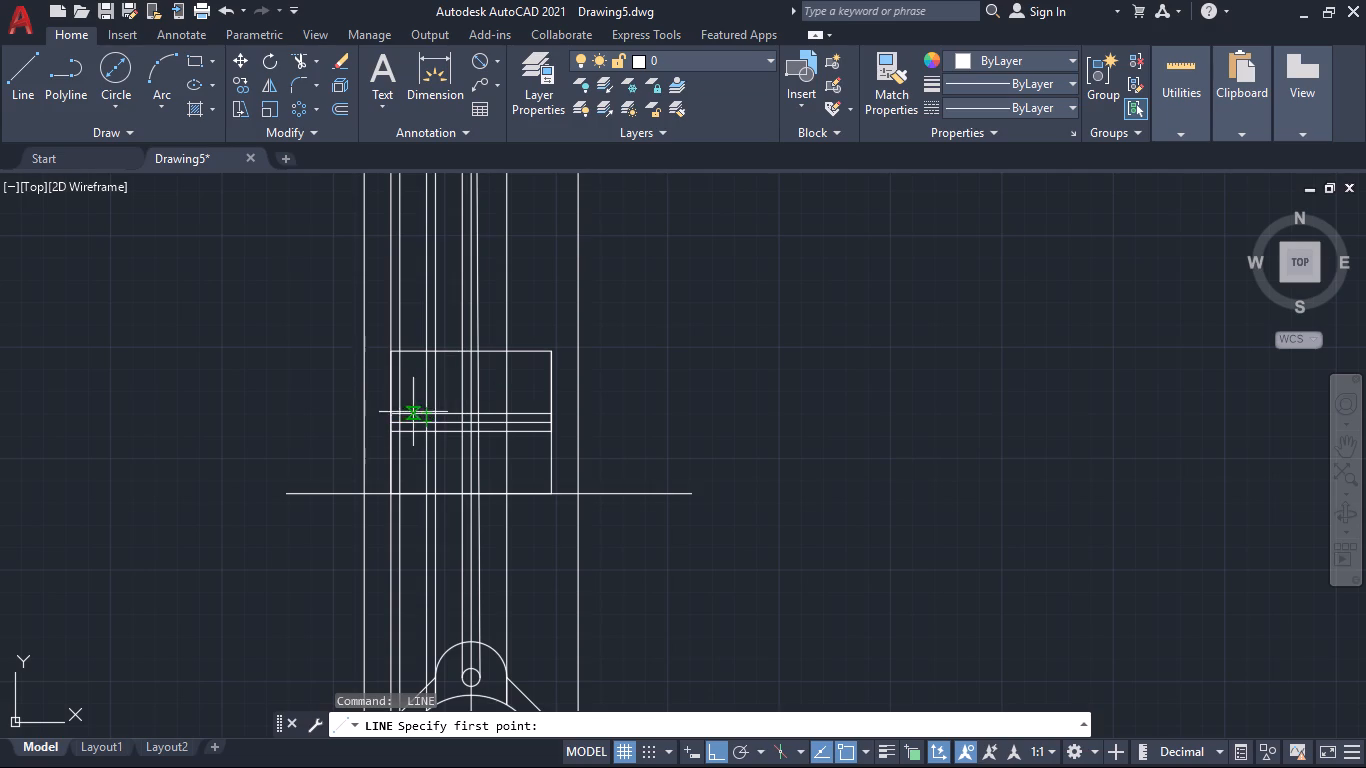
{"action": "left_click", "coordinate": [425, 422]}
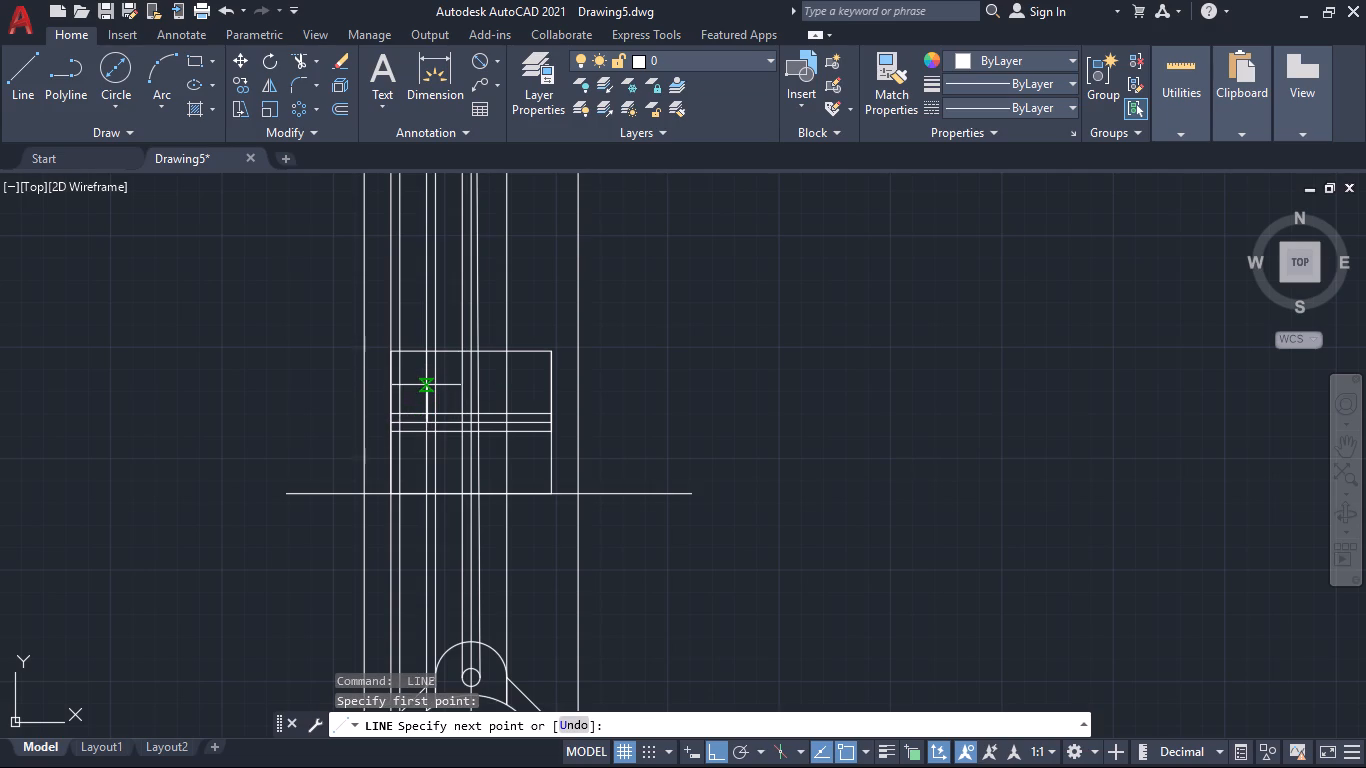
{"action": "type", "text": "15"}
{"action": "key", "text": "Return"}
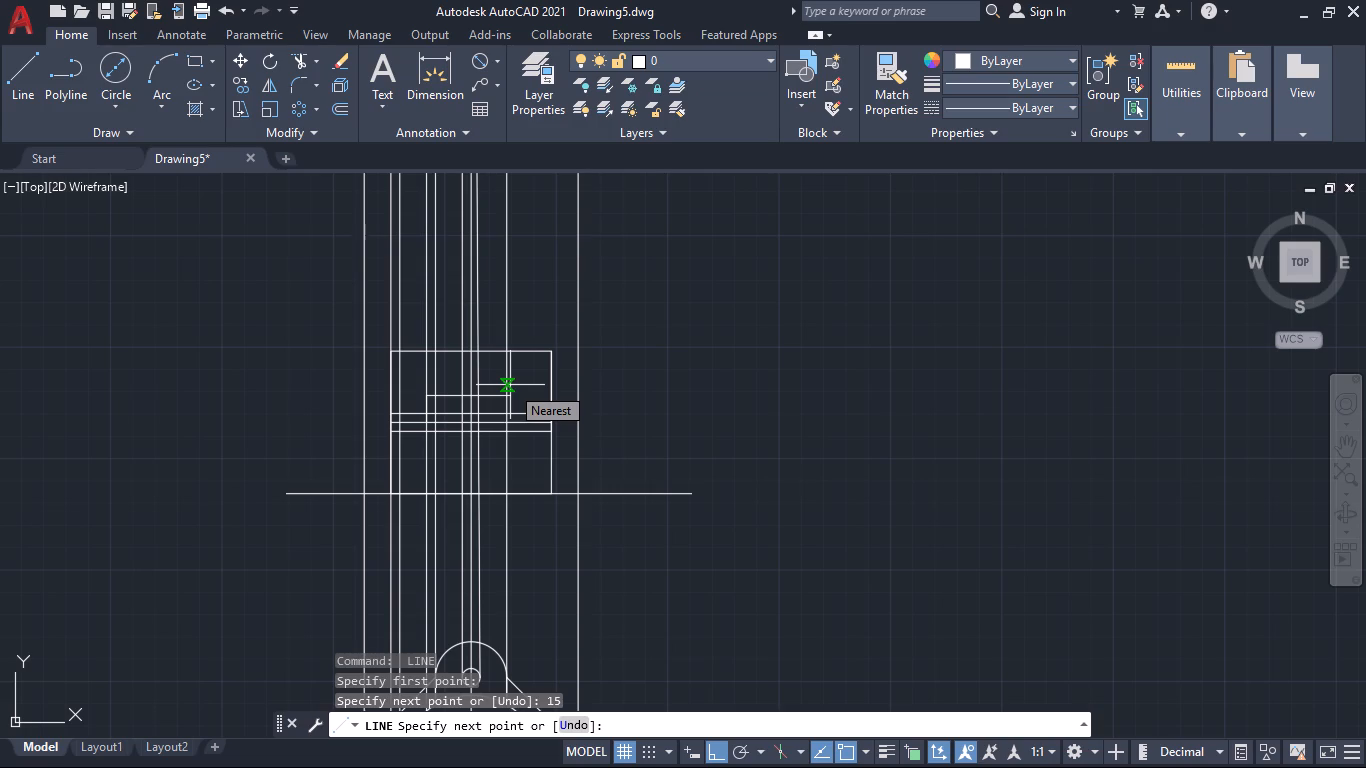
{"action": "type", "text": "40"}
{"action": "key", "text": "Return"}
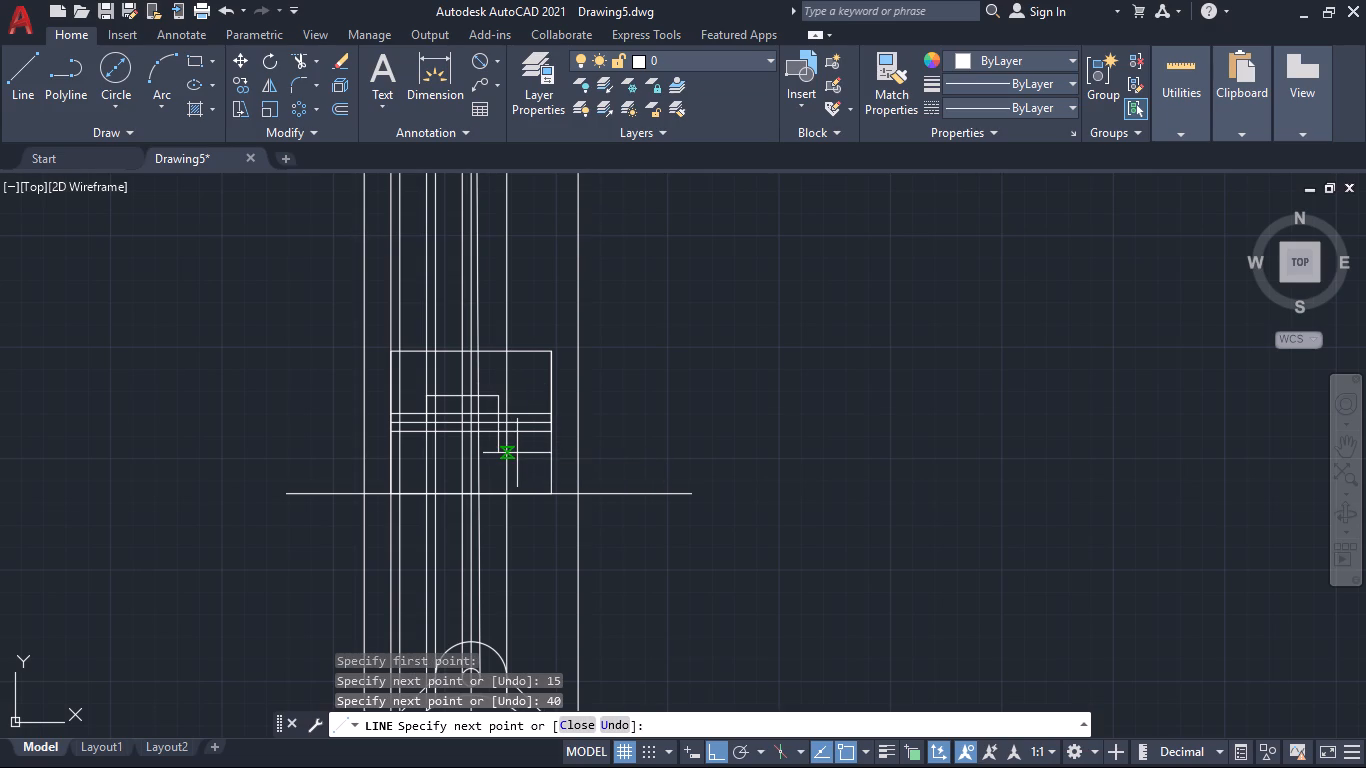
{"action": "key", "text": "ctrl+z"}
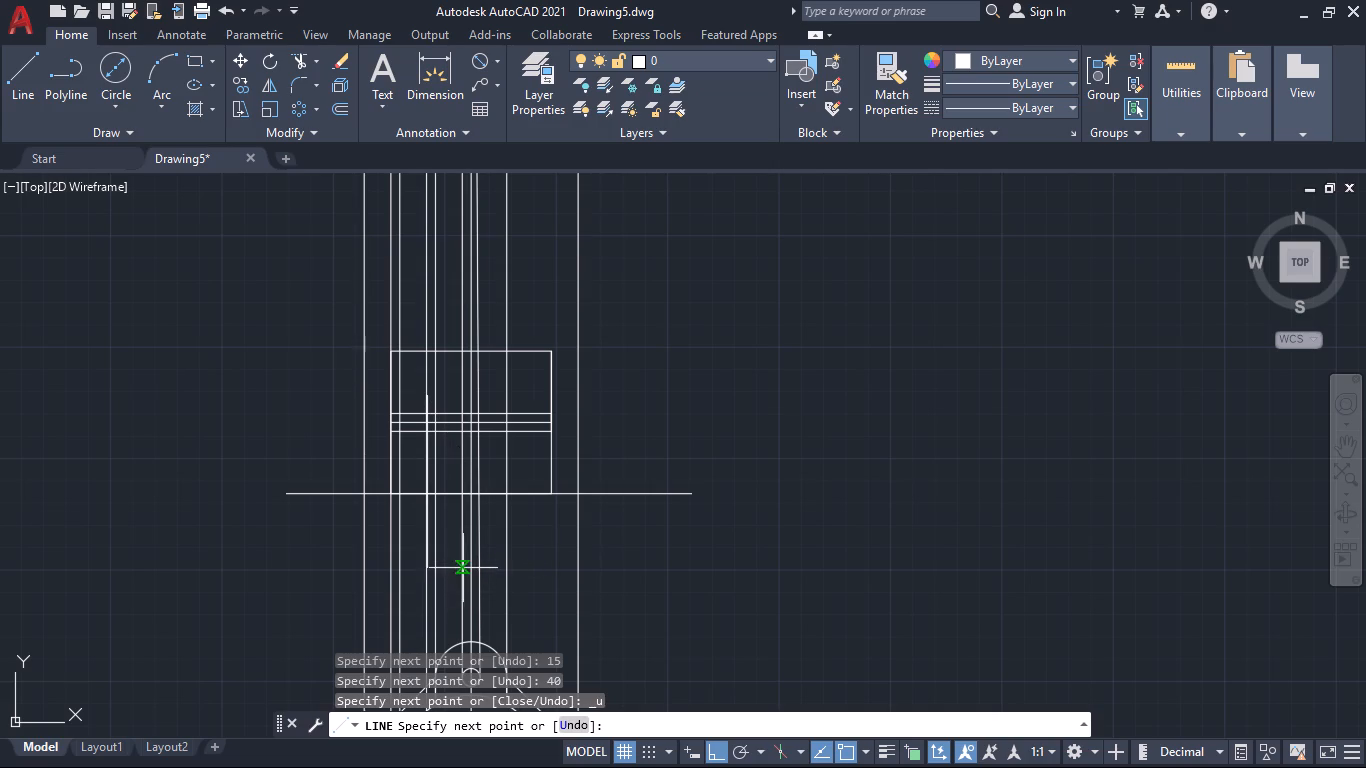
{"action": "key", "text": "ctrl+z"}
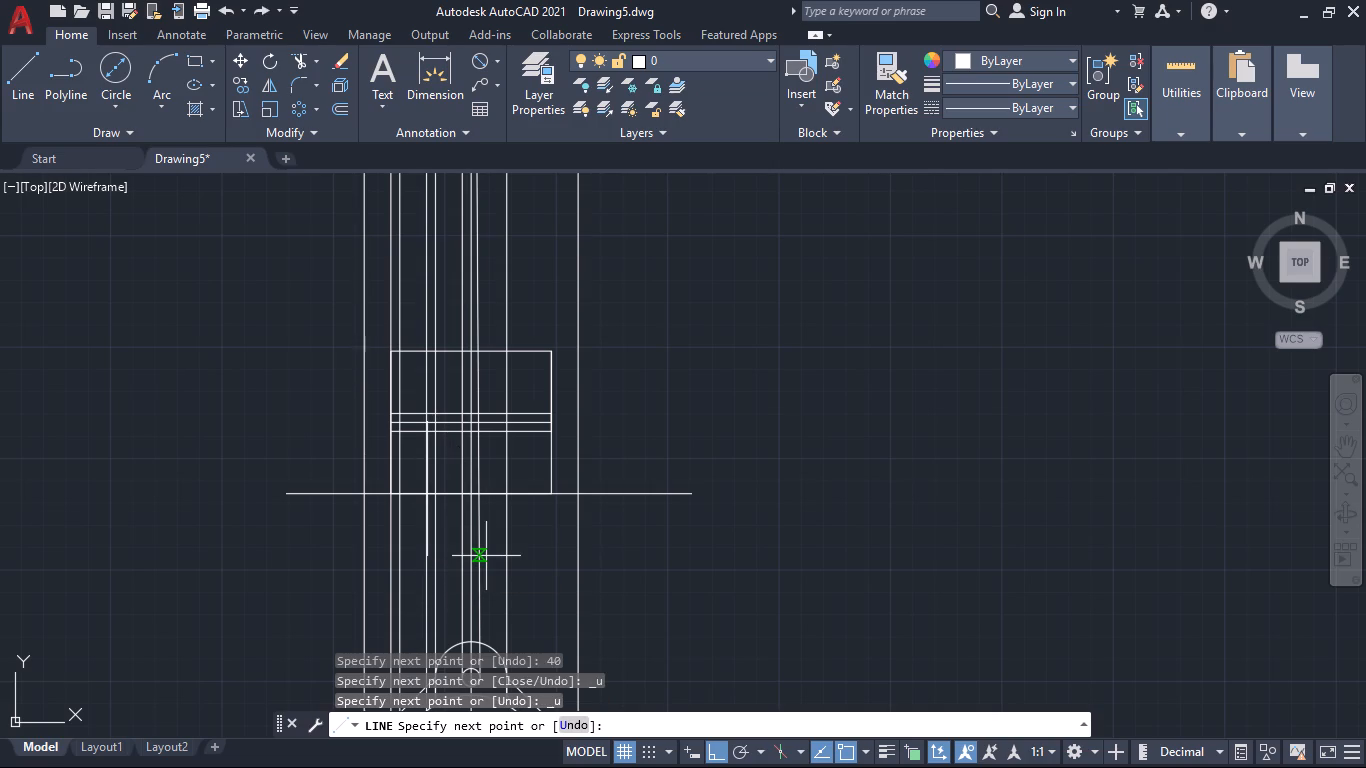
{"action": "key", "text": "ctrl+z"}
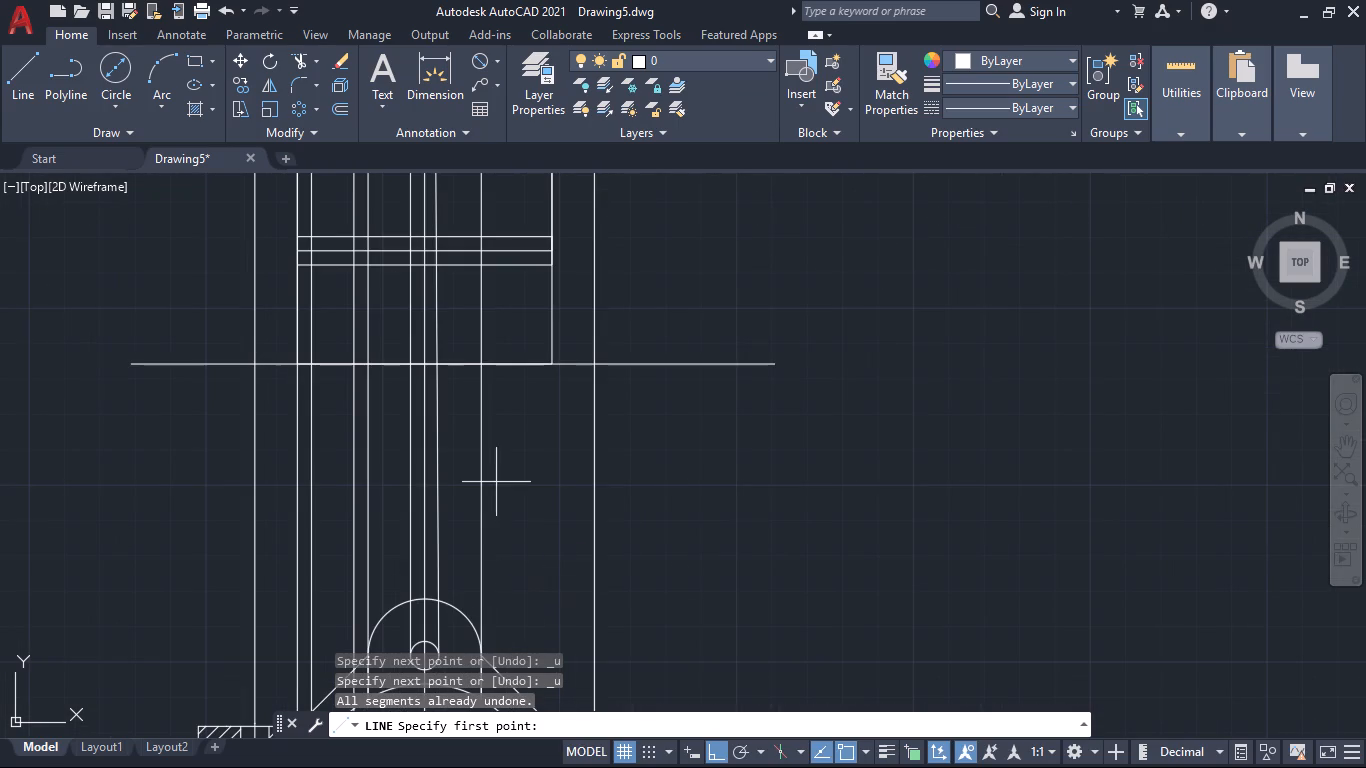
Draw a 40 by 30 rectangle of lines between the boss's side rays, extending 15 above and below the horizontal centerline.
{"action": "left_click", "coordinate": [485, 252]}
{"action": "type", "text": "15"}
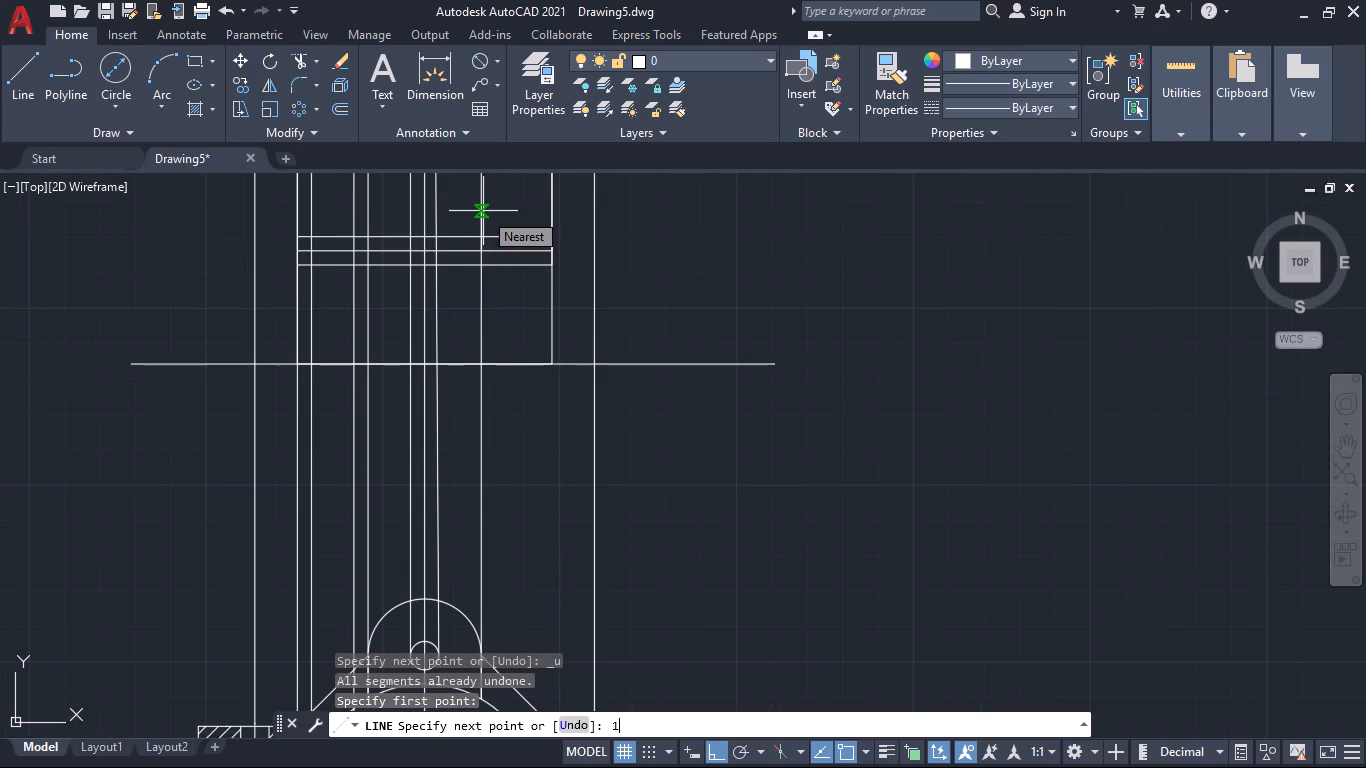
{"action": "key", "text": "Return"}
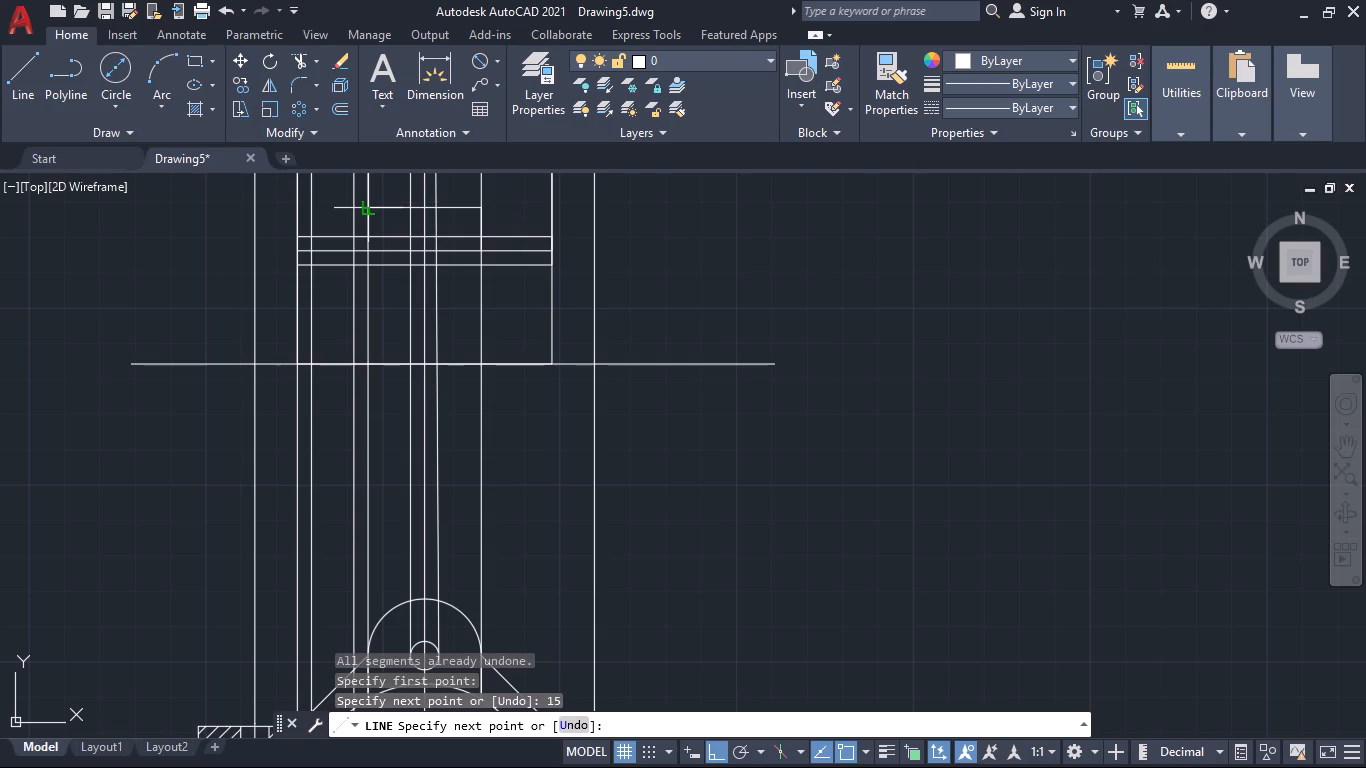
{"action": "type", "text": "40"}
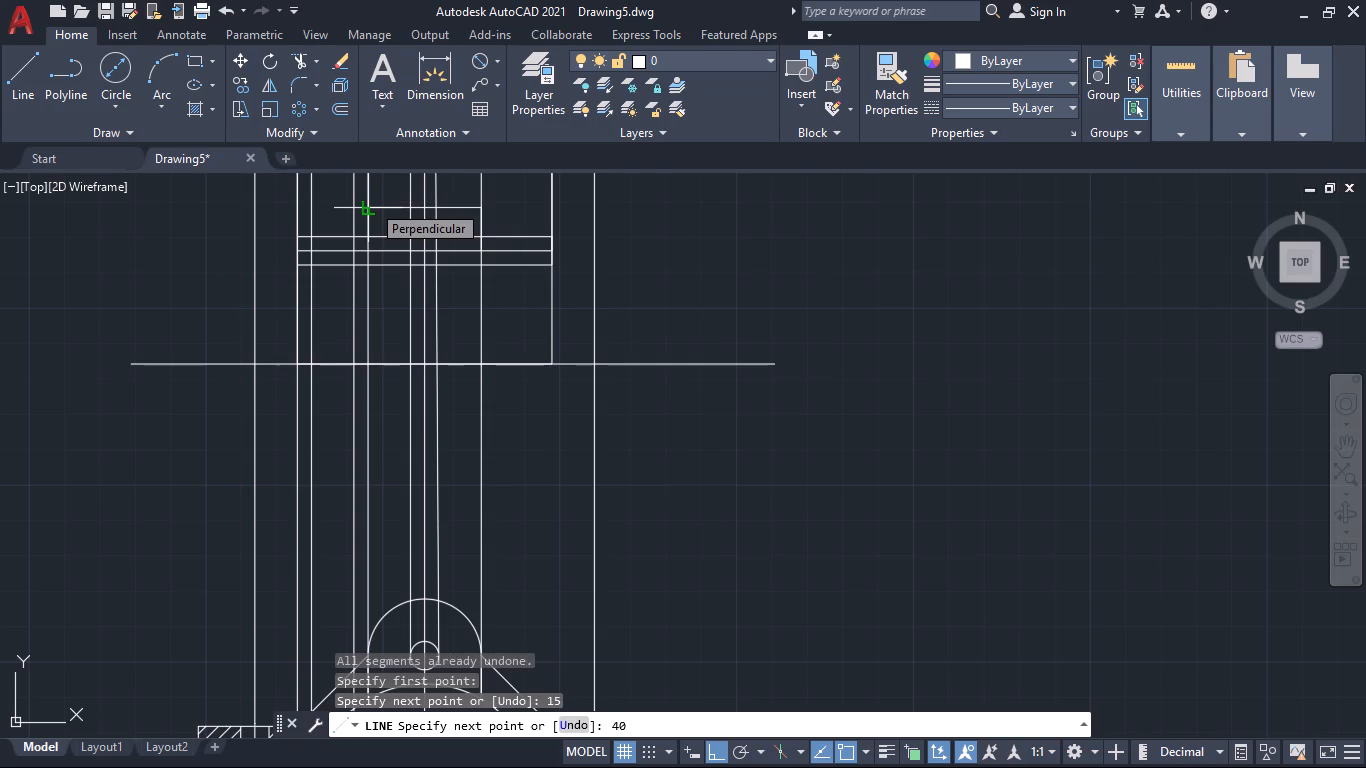
{"action": "key", "text": "Return"}
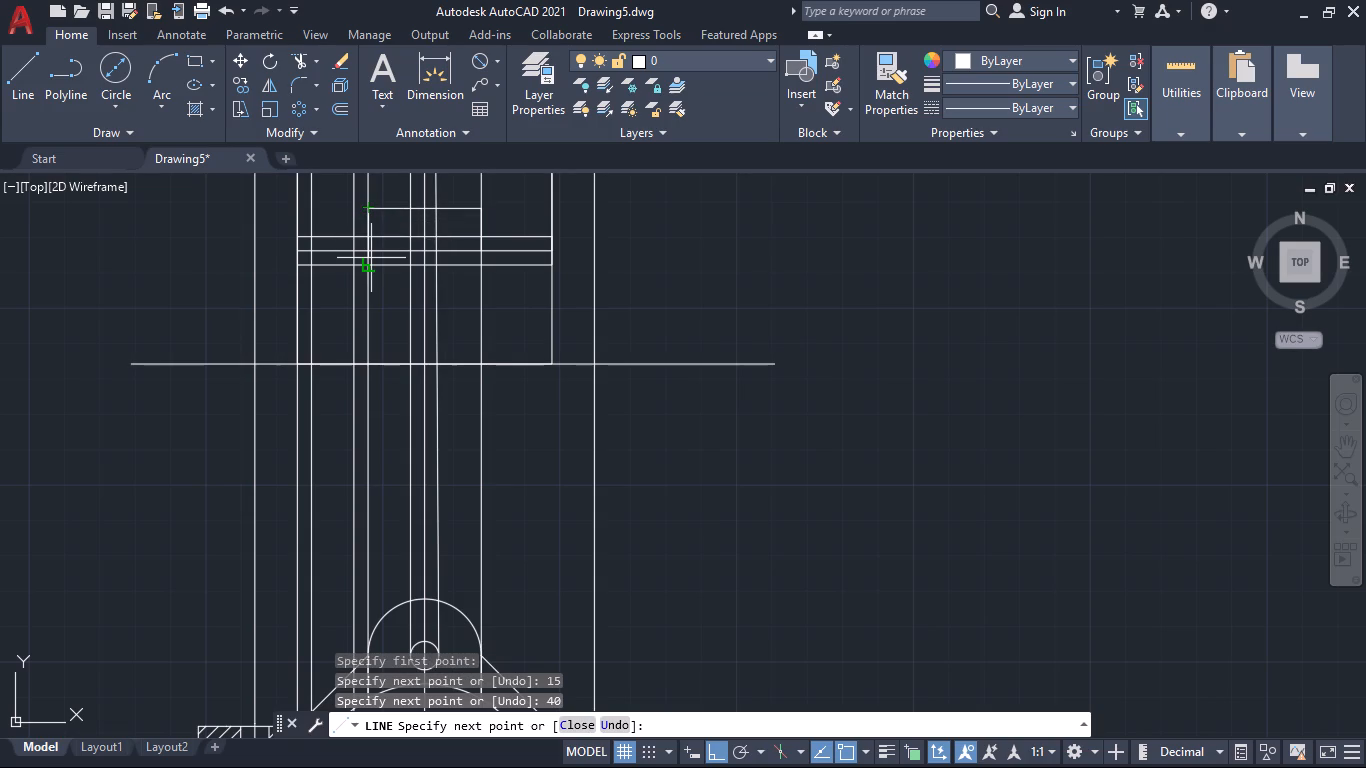
{"action": "type", "text": "30"}
{"action": "key", "text": "Return"}
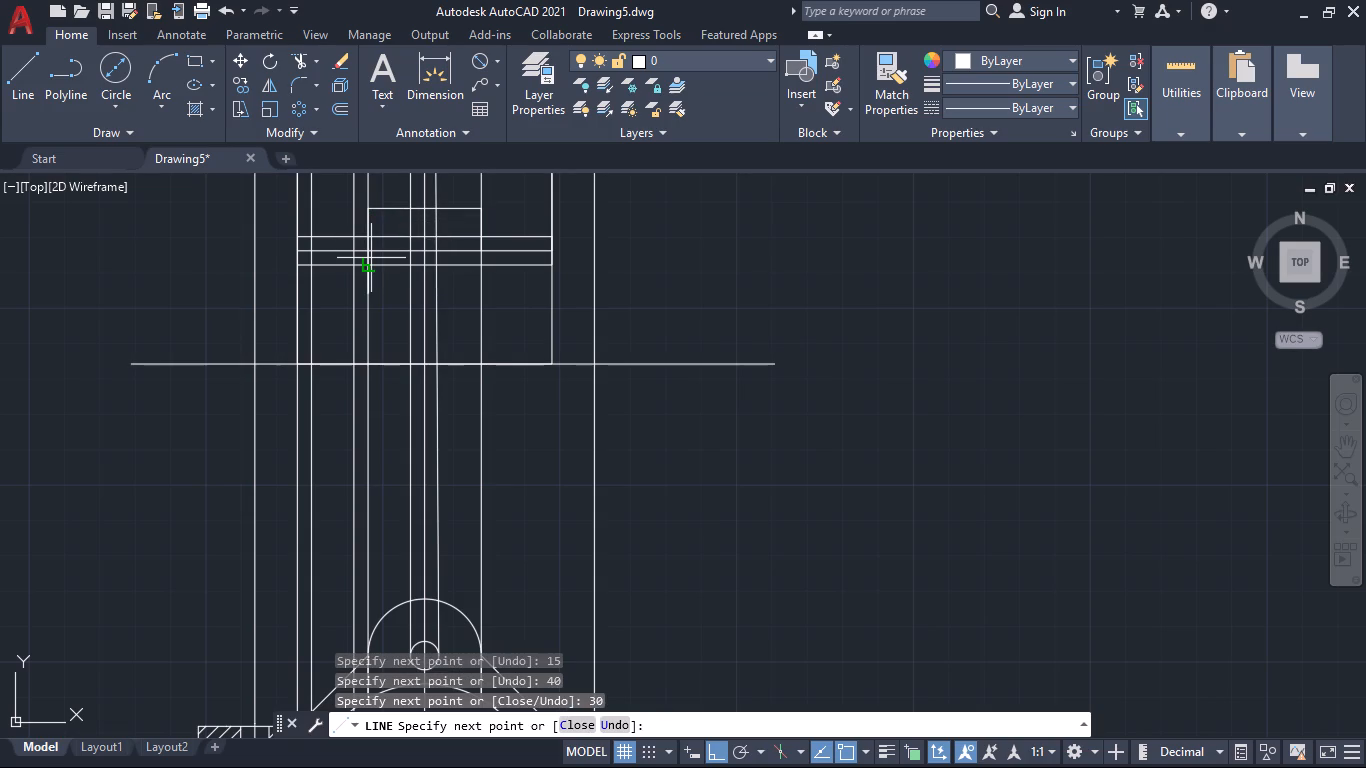
{"action": "left_click", "coordinate": [483, 290]}
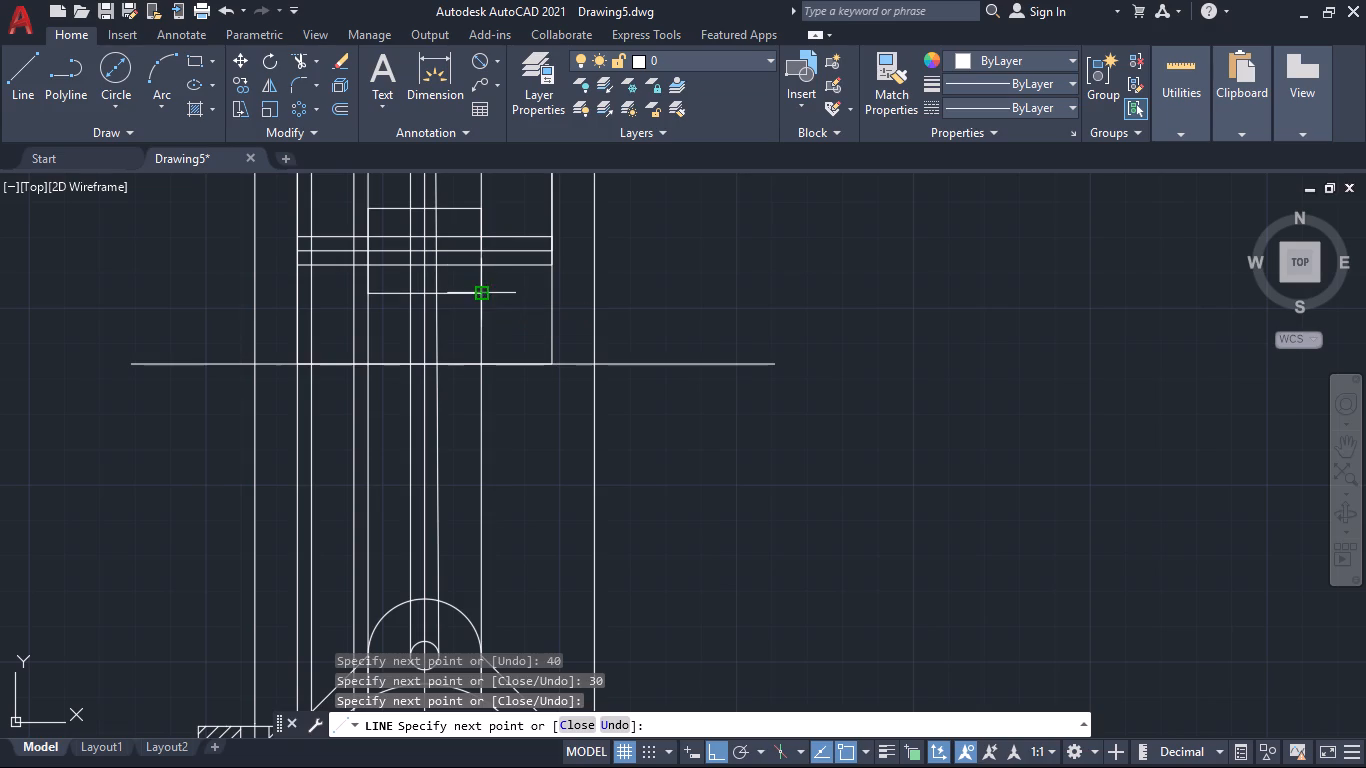
{"action": "left_click", "coordinate": [480, 253]}
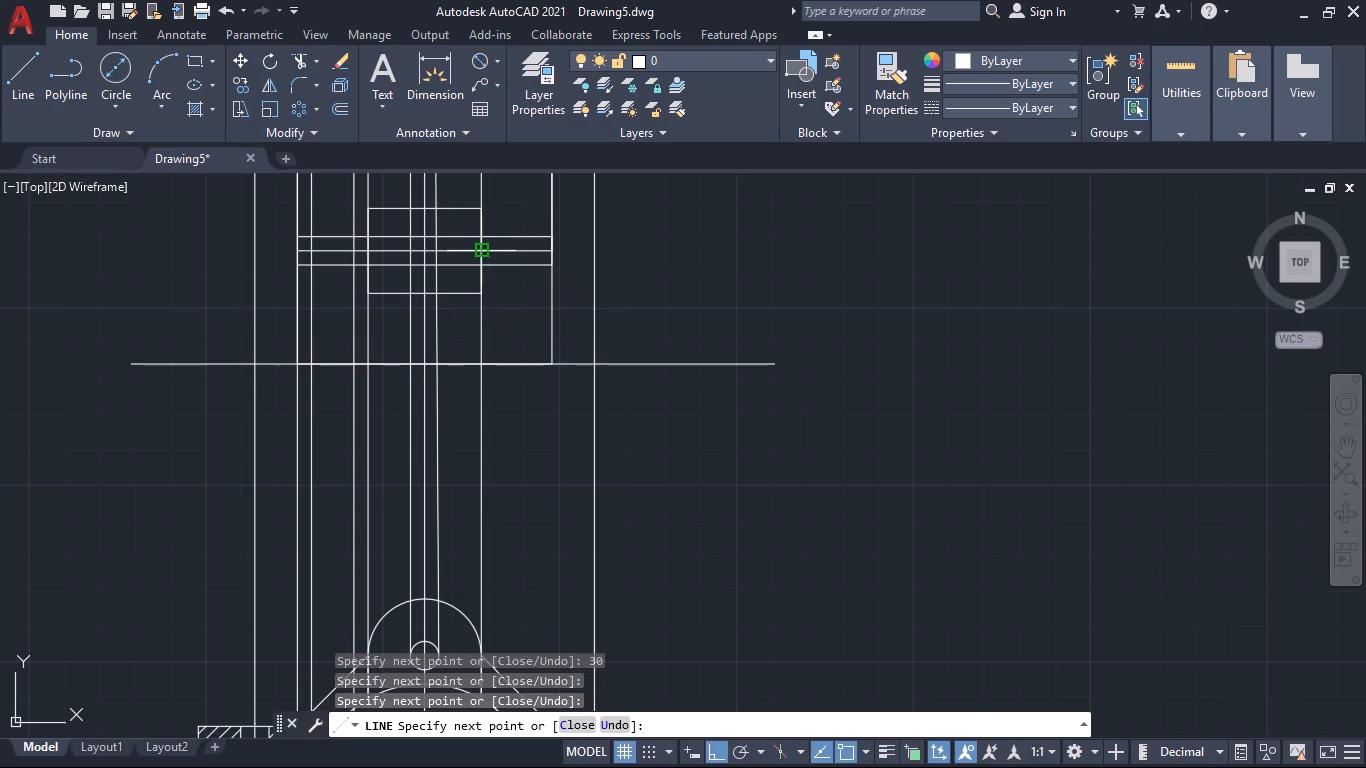
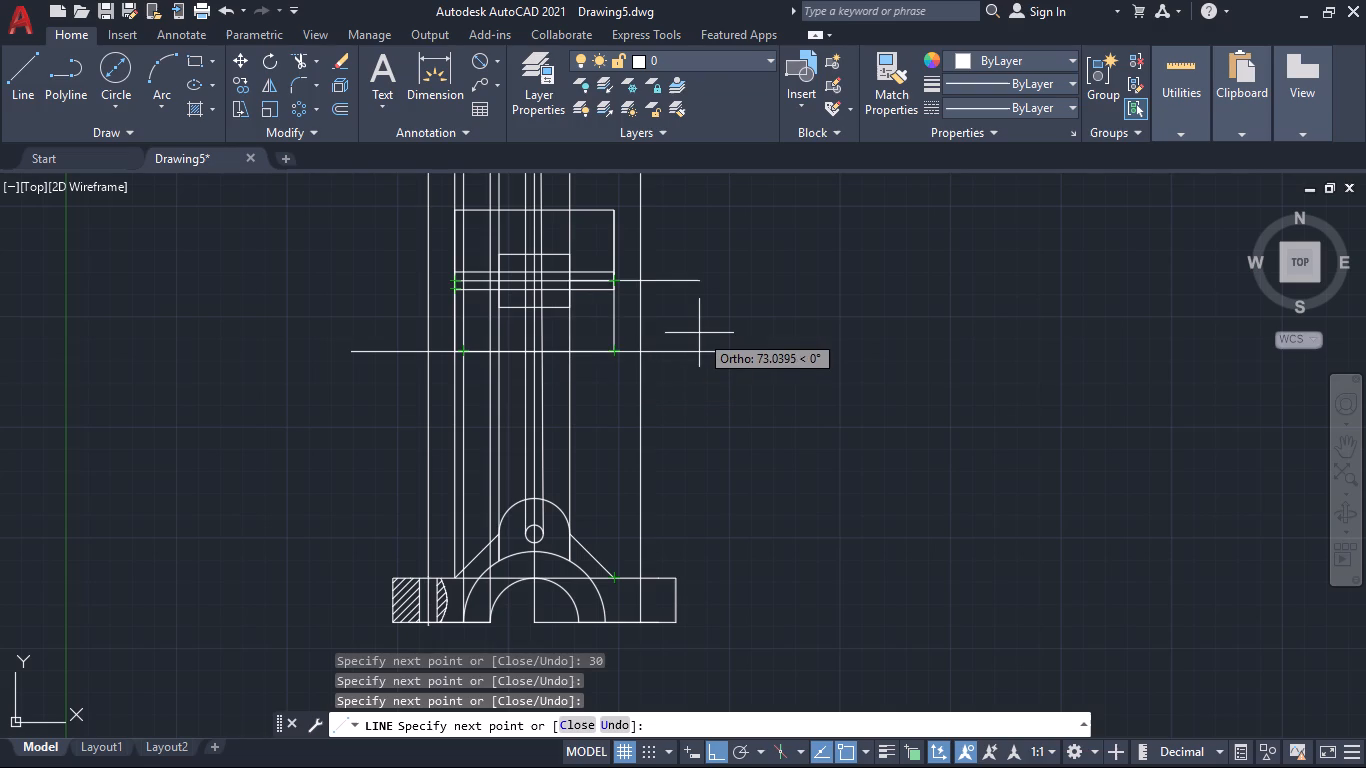
Draw a line from the outer arc's left crossing with the base top up to the rectangle's upper edge, and back down to the lower rib line.
{"action": "key", "text": "space"}
{"action": "key", "text": "space"}
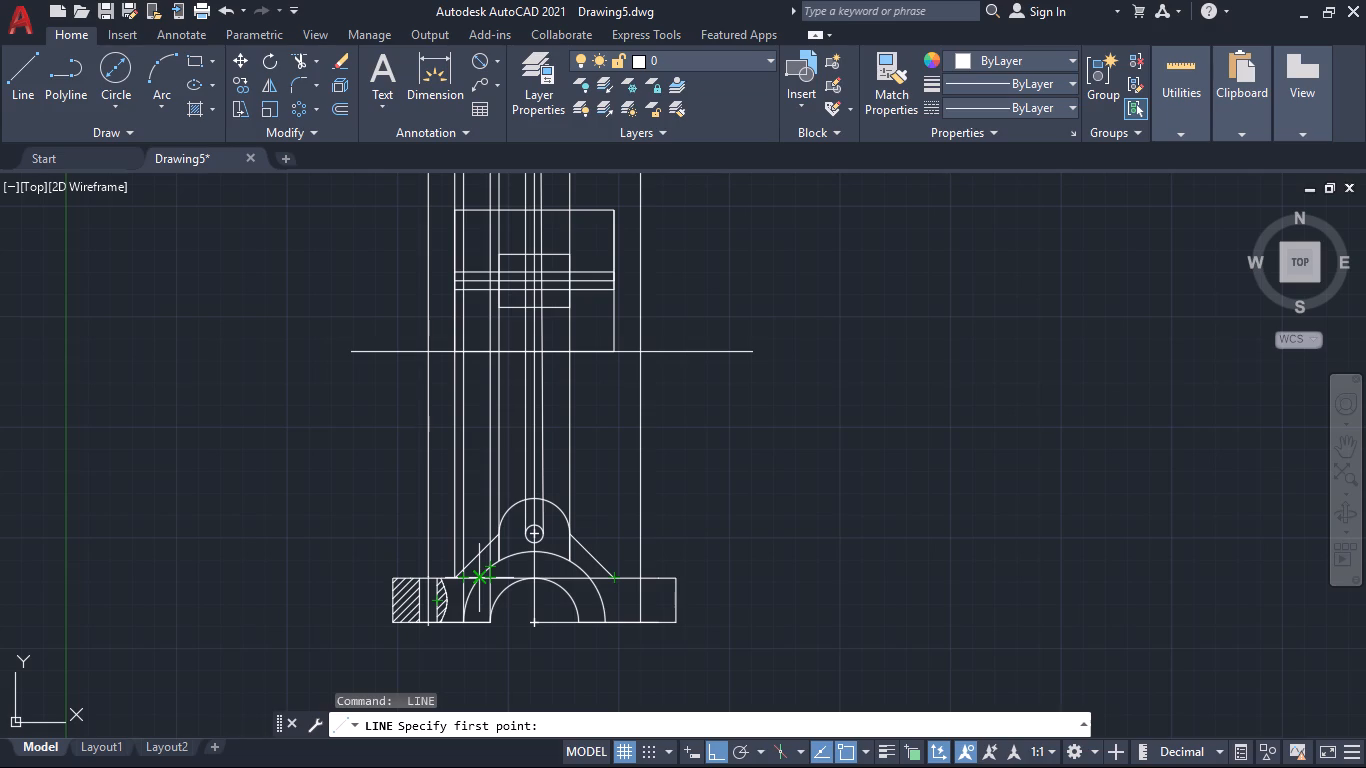
{"action": "left_click", "coordinate": [477, 581]}
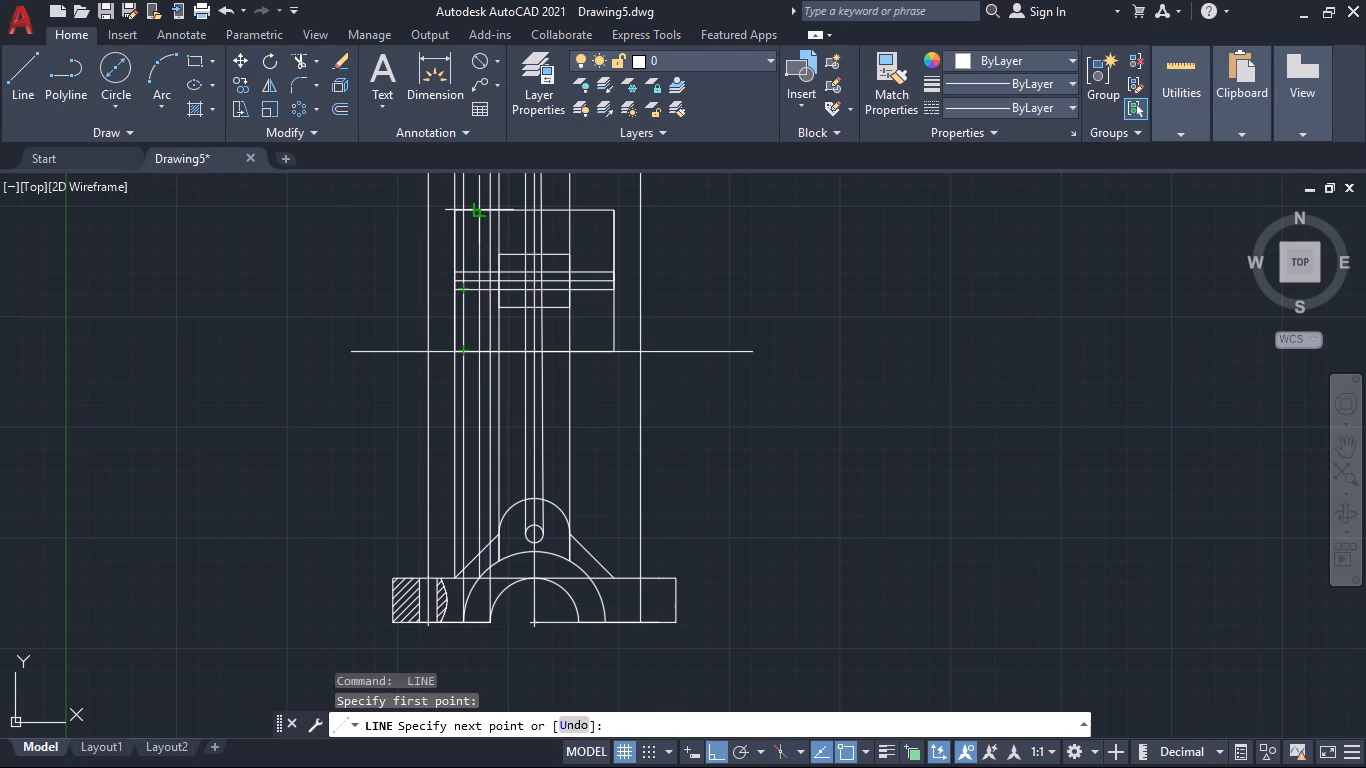
{"action": "left_click", "coordinate": [477, 209]}
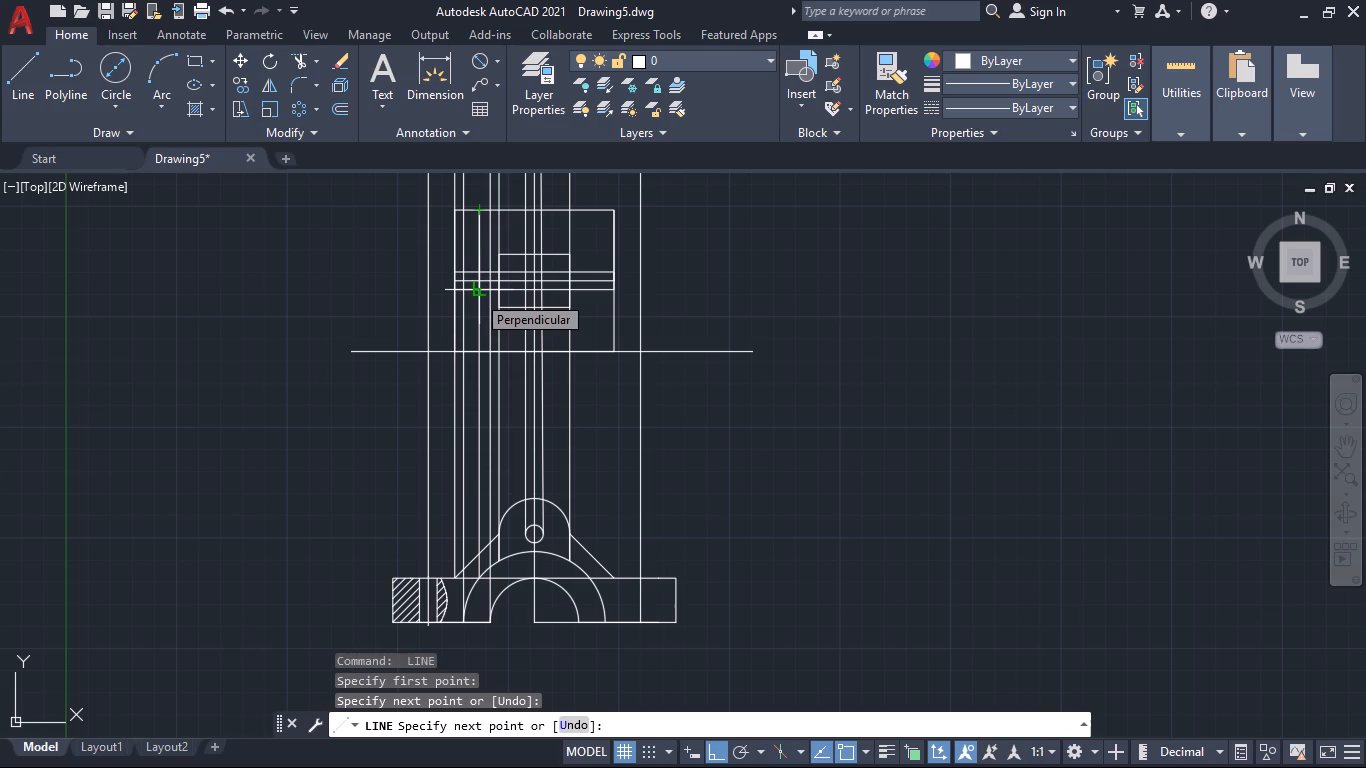
{"action": "left_click", "coordinate": [476, 294]}
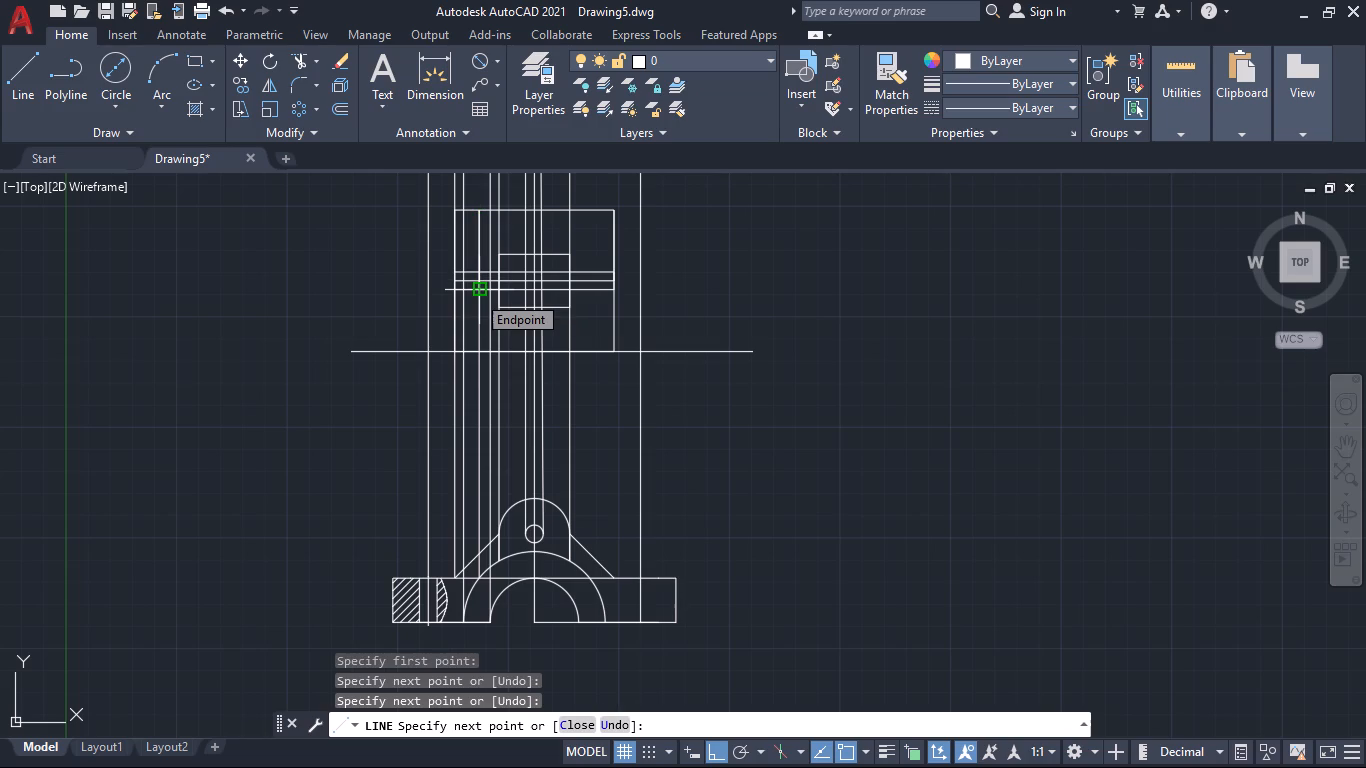
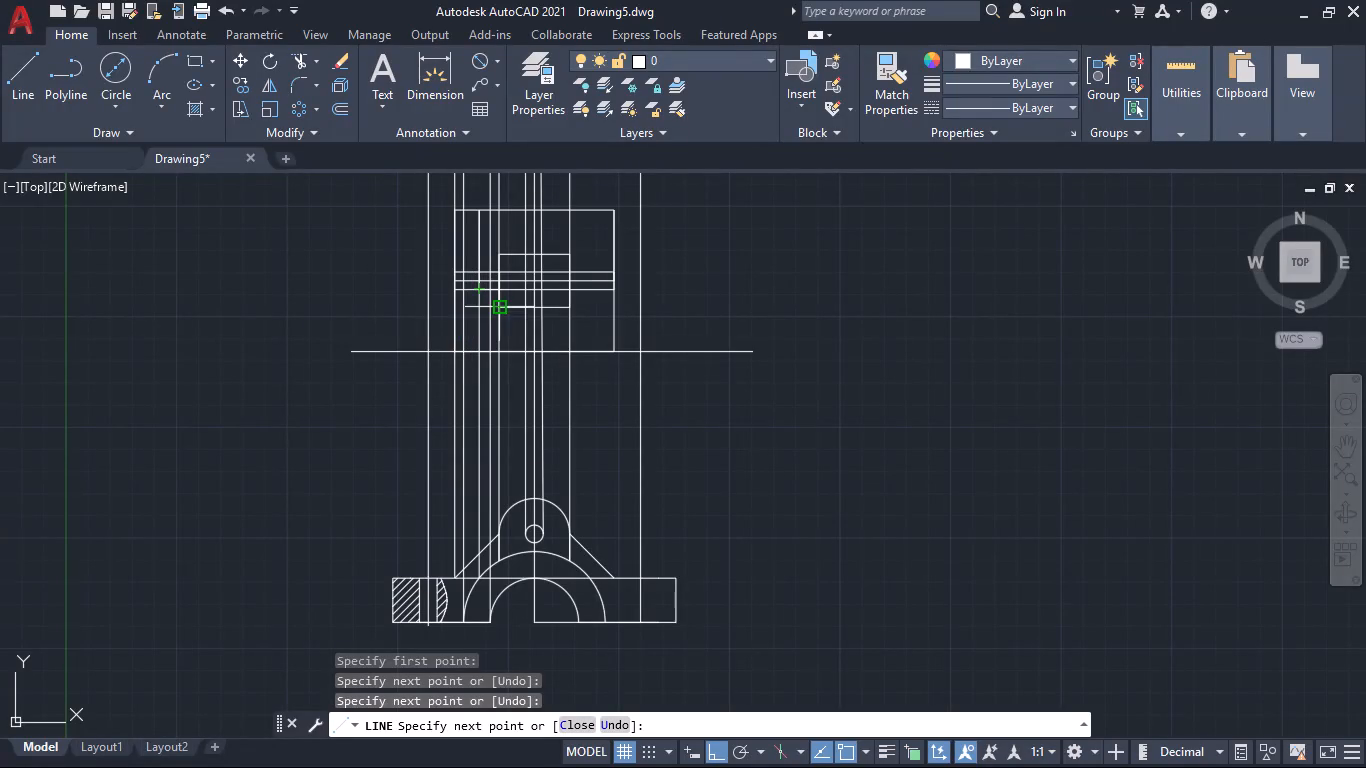
Trim the three rib lines inside the central boss rectangle on both sides of the small-hole rays.
{"action": "key", "text": "Escape"}
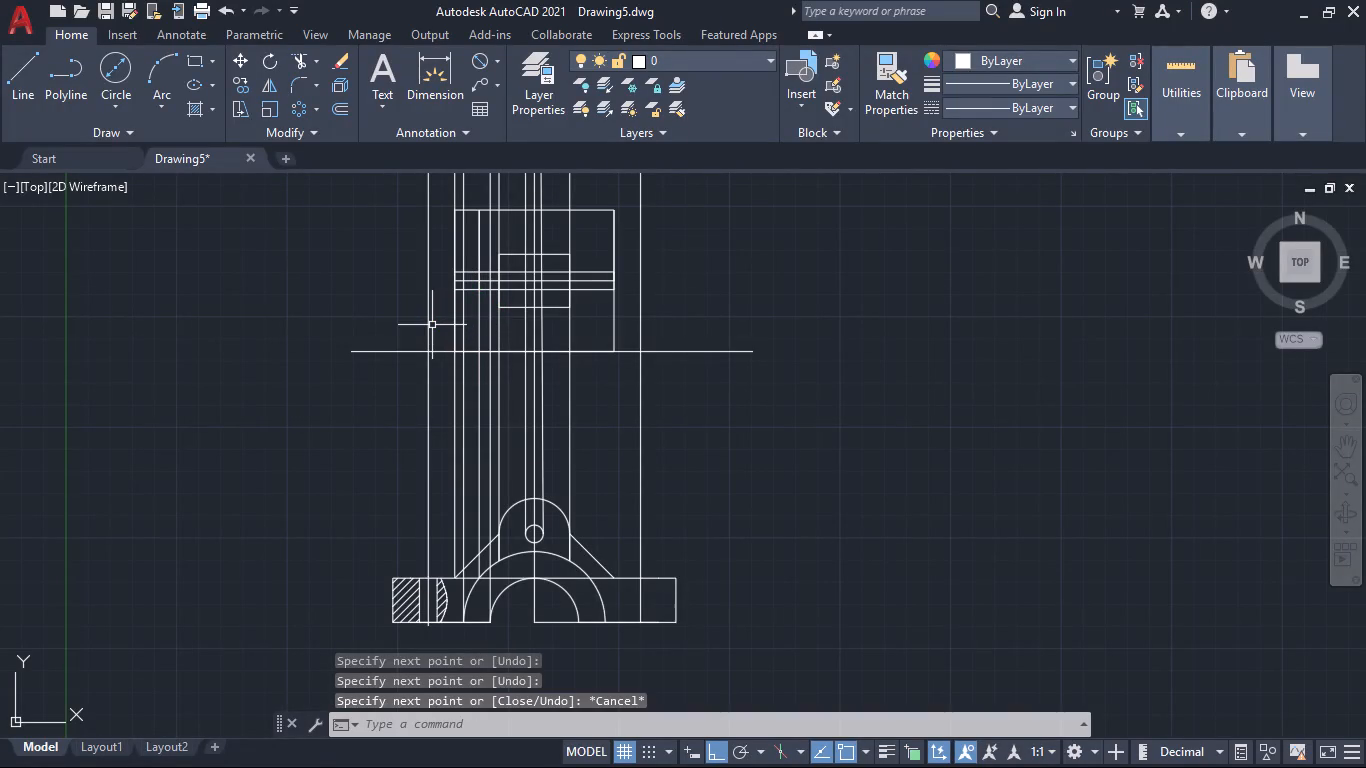
{"action": "type", "text": "TR"}
{"action": "key", "text": "Return"}
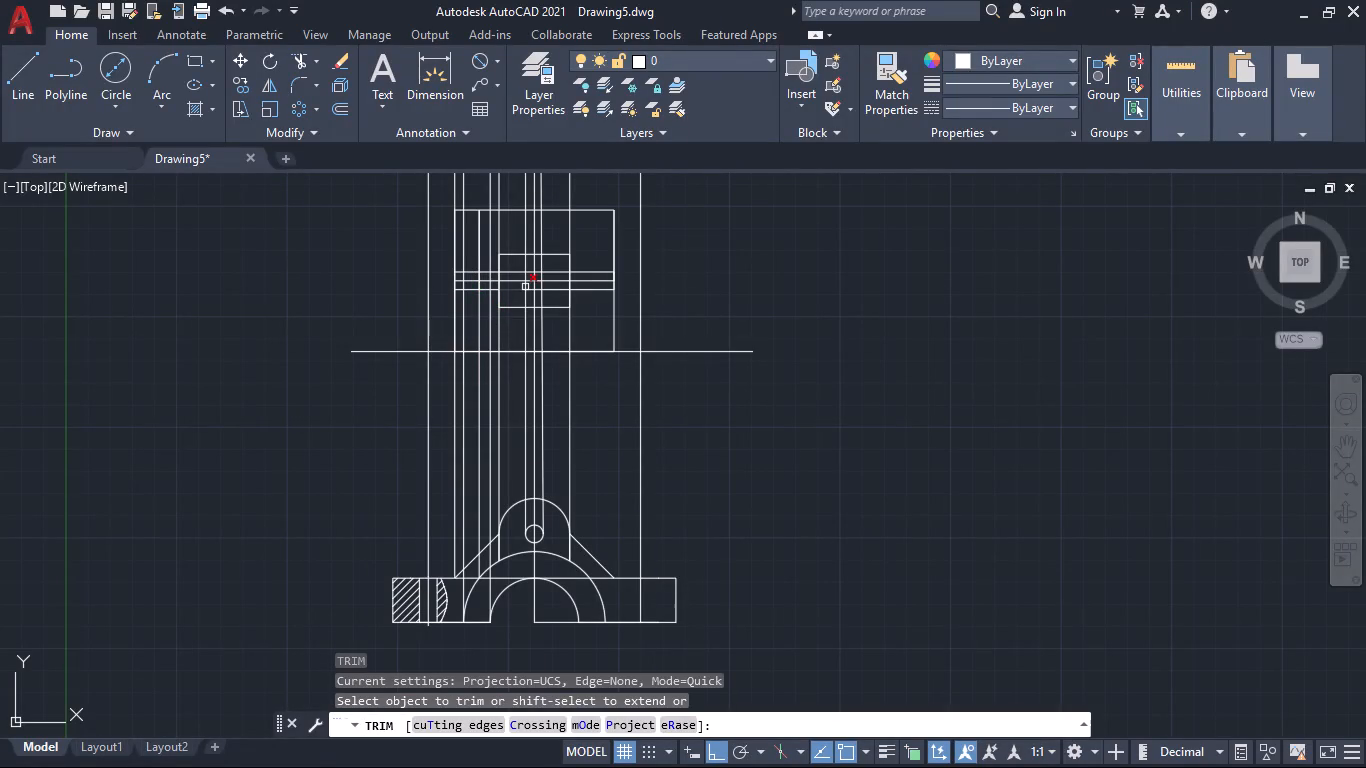
{"action": "left_click", "coordinate": [506, 263]}
{"action": "left_click", "coordinate": [510, 296]}
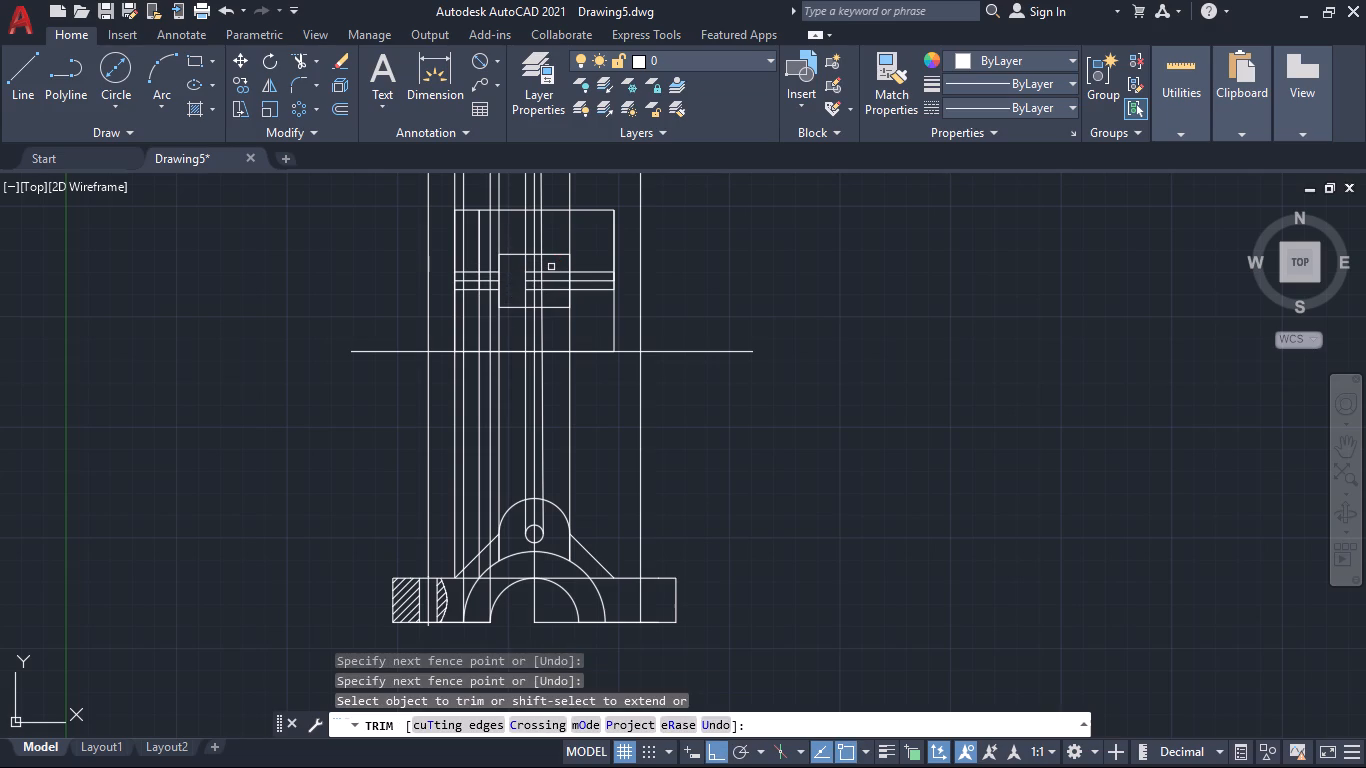
{"action": "left_click", "coordinate": [551, 267]}
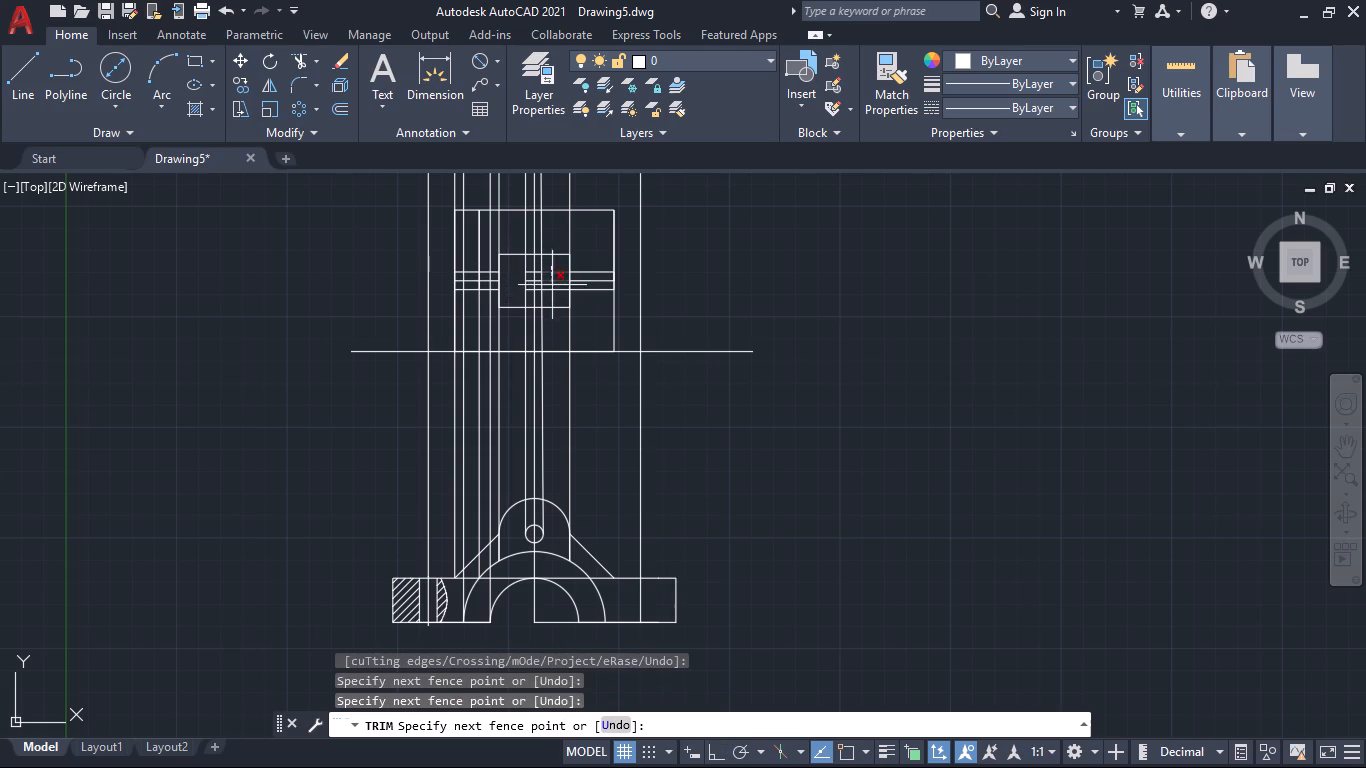
{"action": "left_click", "coordinate": [554, 295]}
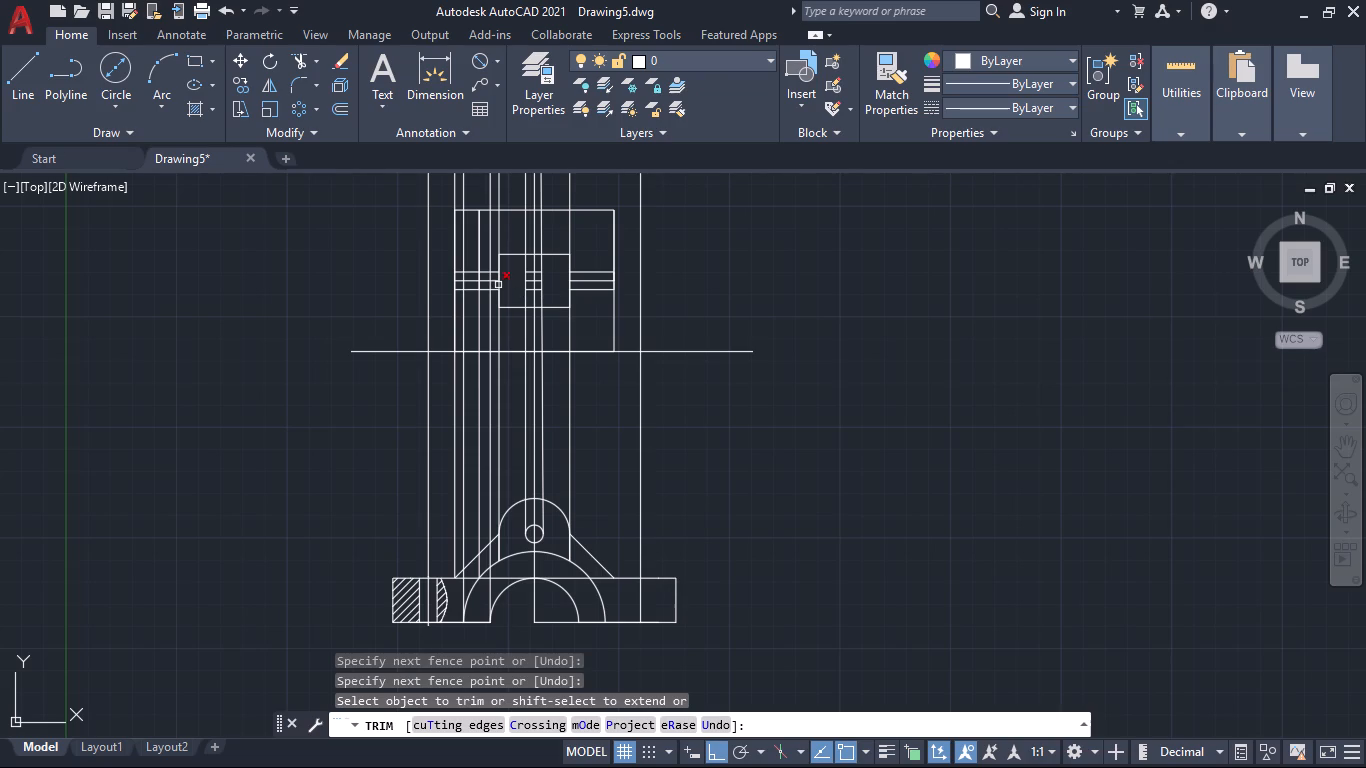
Trim both boss-side rays under the boss rectangle, the left one's lower run, and the inner-arc ray below and above the left rib.
{"action": "left_click", "coordinate": [498, 324]}
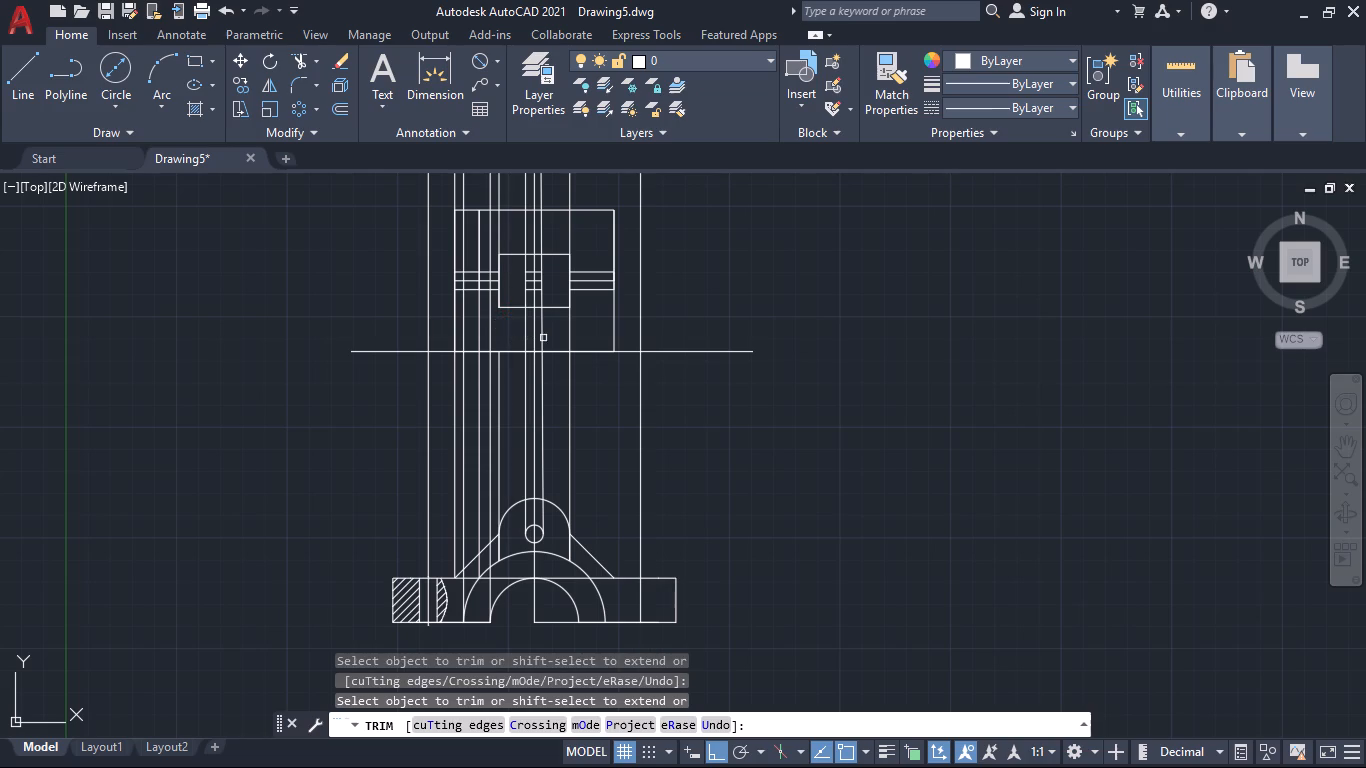
{"action": "left_click", "coordinate": [572, 341]}
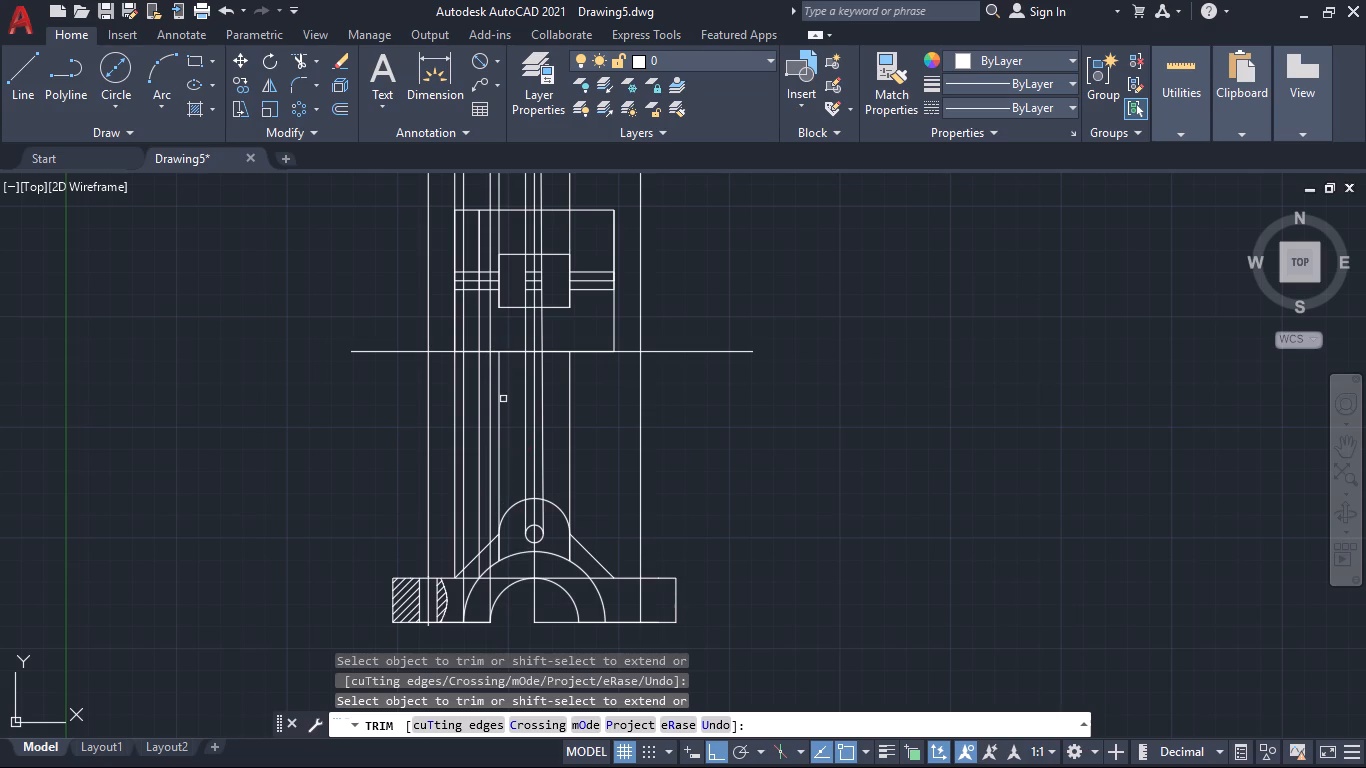
{"action": "left_click", "coordinate": [497, 387]}
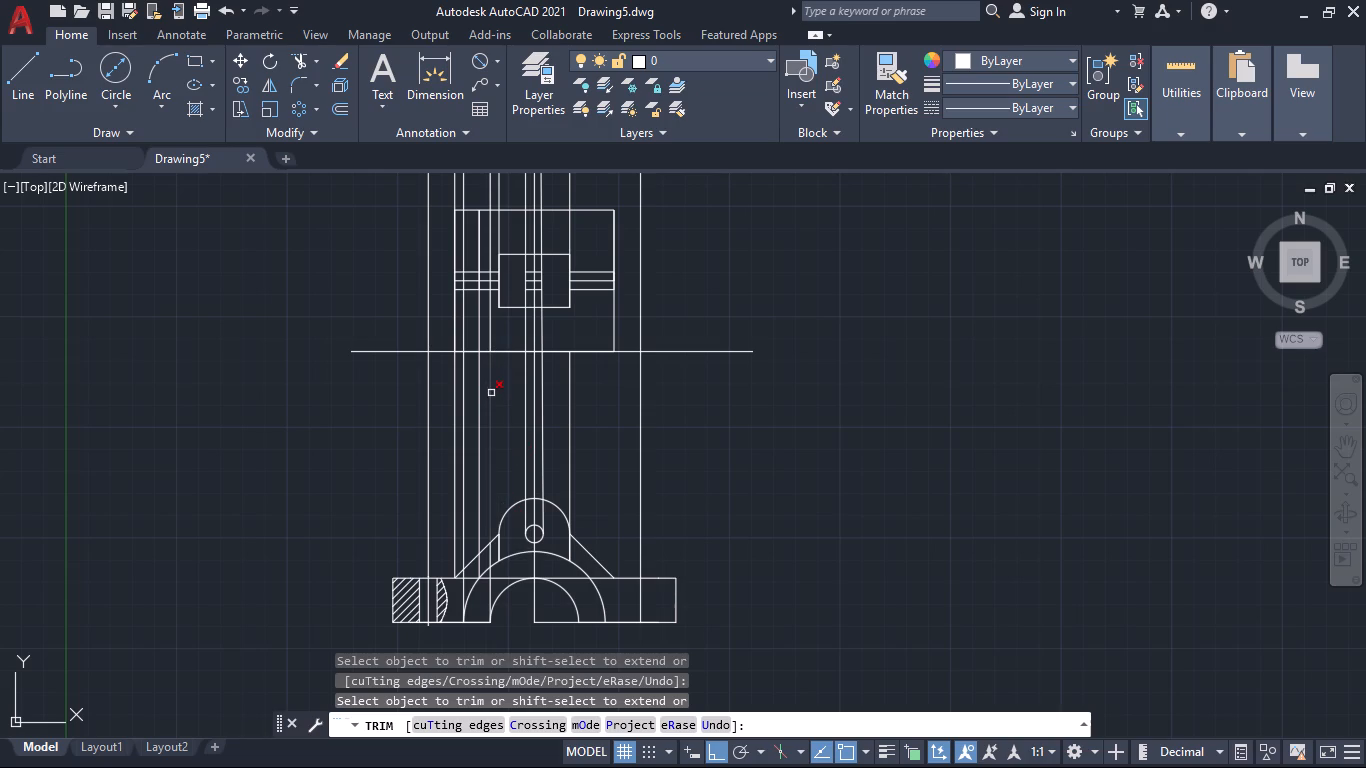
{"action": "left_click", "coordinate": [491, 393]}
{"action": "left_click", "coordinate": [490, 339]}
{"action": "left_click", "coordinate": [490, 259]}
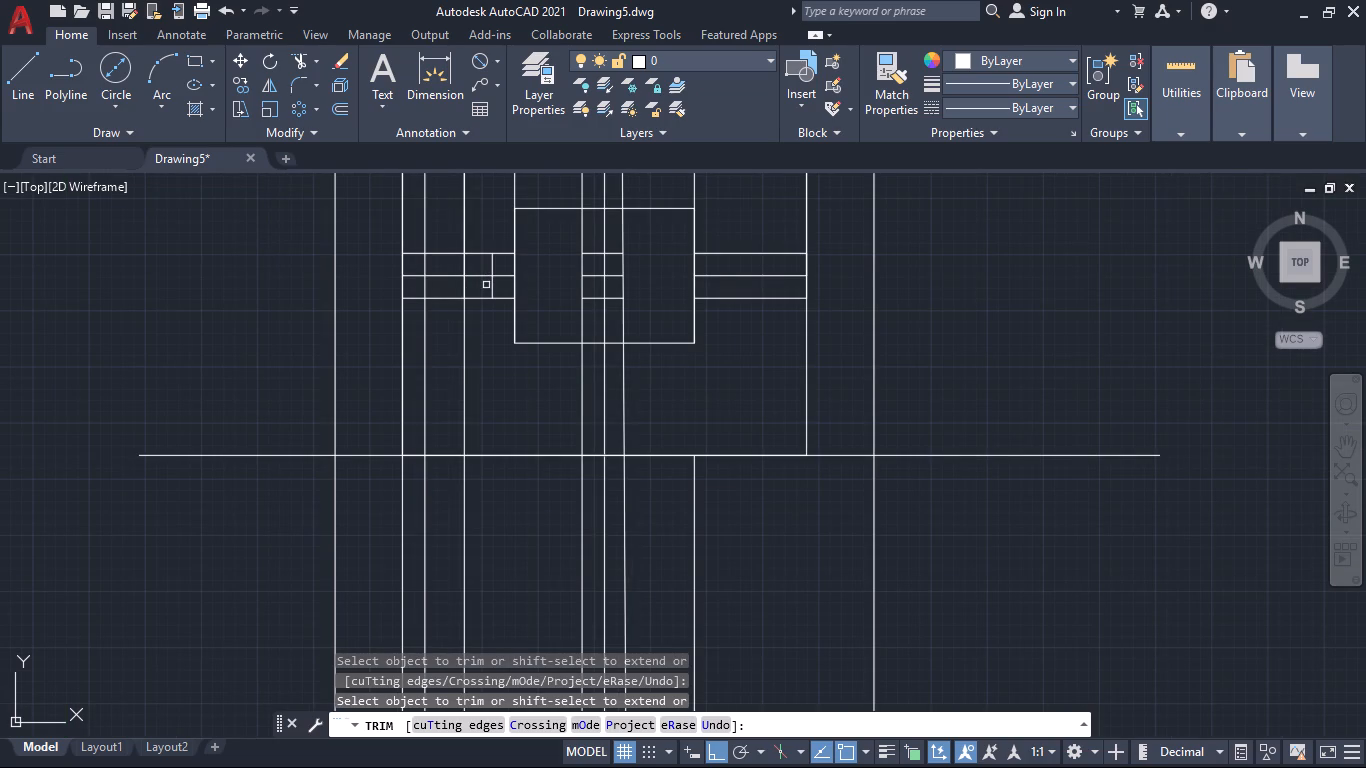
Trim away the left rib's middle line and the leftover vertical ray pieces between its two outer lines.
{"action": "left_click_drag", "start_coordinate": [489, 296], "coordinate": [479, 288]}
{"action": "key", "text": "ctrl+z"}
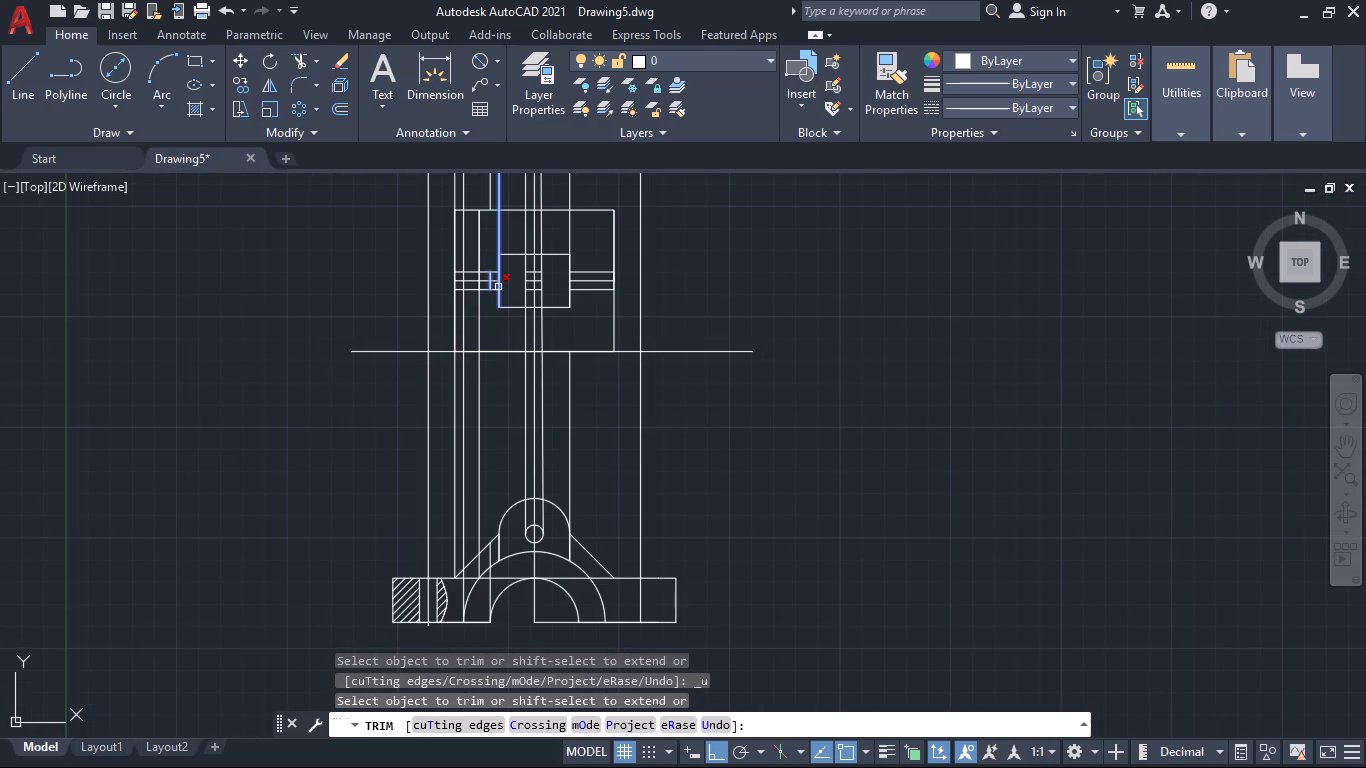
{"action": "left_click_drag", "start_coordinate": [445, 280], "coordinate": [419, 271]}
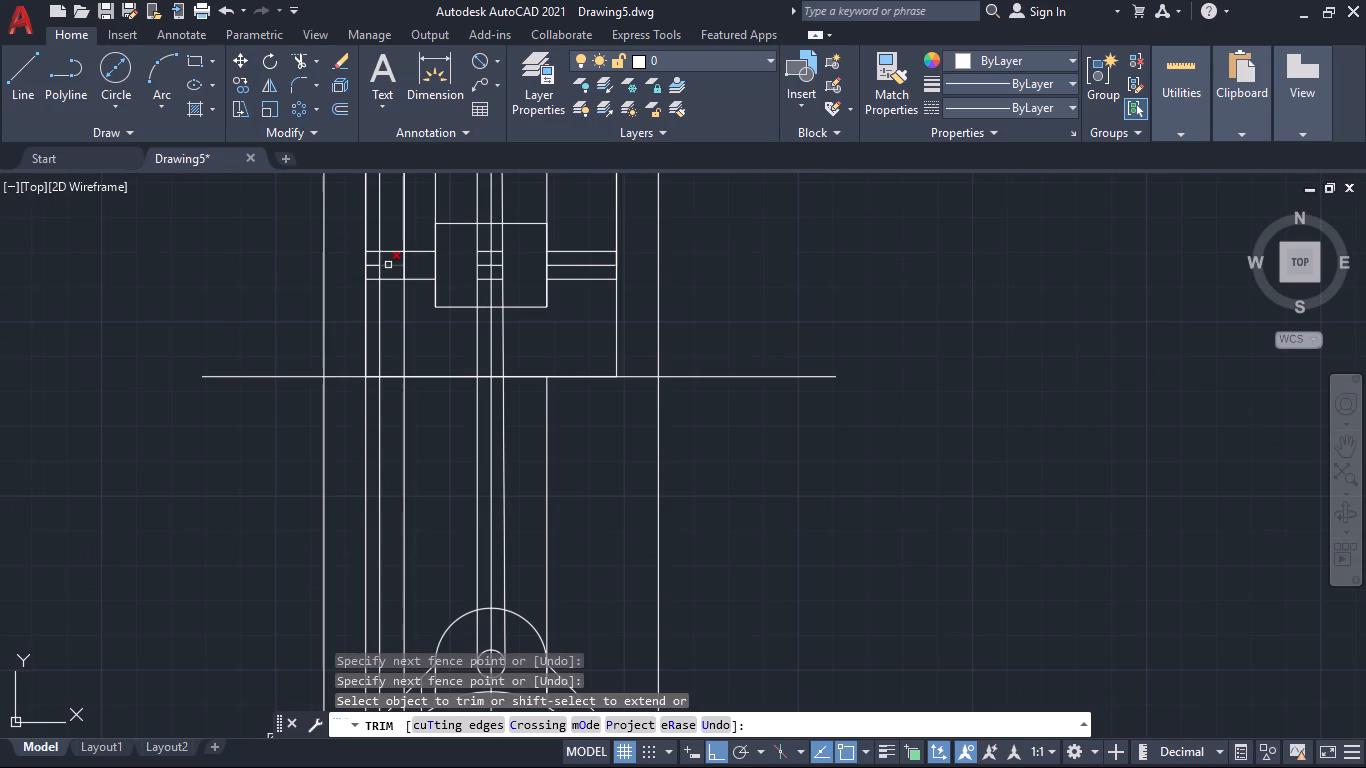
{"action": "left_click", "coordinate": [388, 265]}
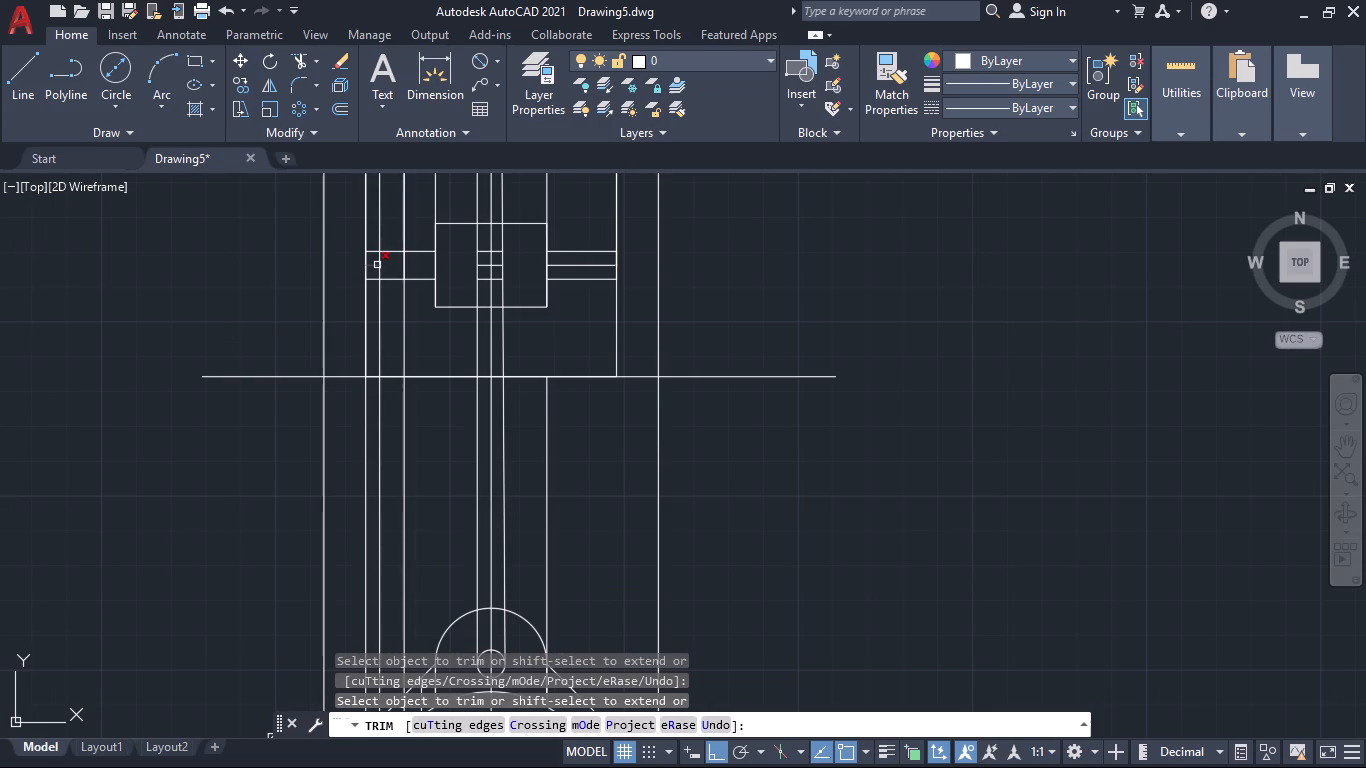
{"action": "left_click", "coordinate": [377, 265]}
{"action": "double_click", "coordinate": [378, 265]}
Draw a line from the left rib end's midpoint down 20 and 10, across to the outer-arc ray, up 30 twice, and out to the base-hole centre ray.
{"action": "left_click", "coordinate": [17, 62]}
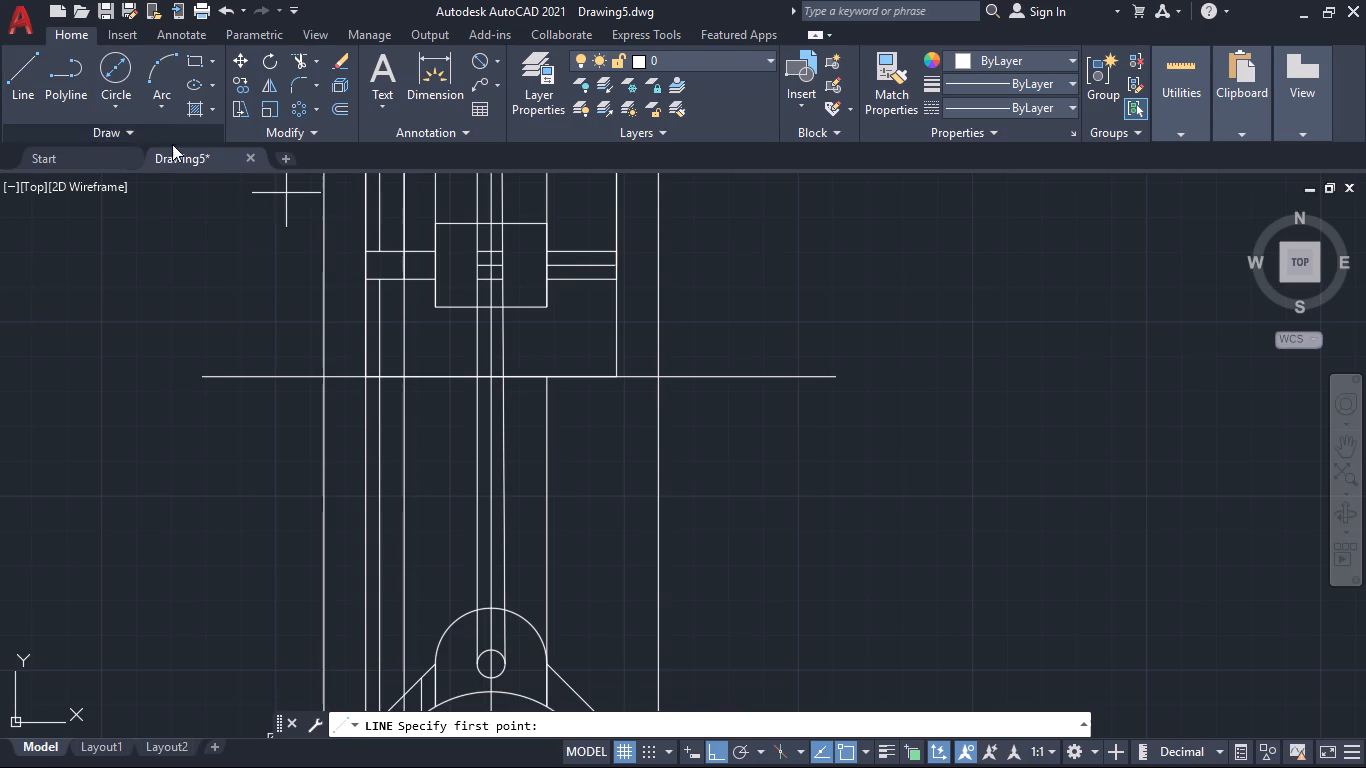
{"action": "left_click", "coordinate": [366, 264]}
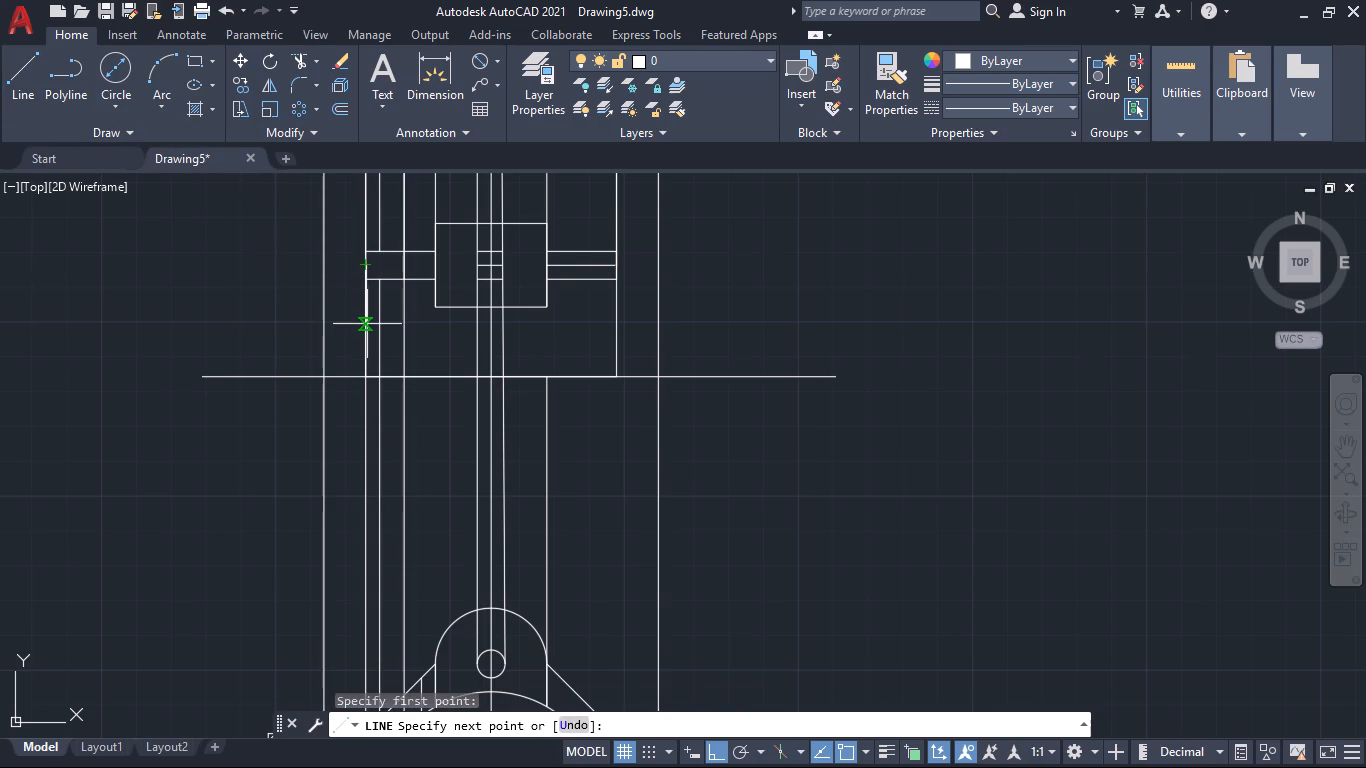
{"action": "type", "text": "20"}
{"action": "key", "text": "Return"}
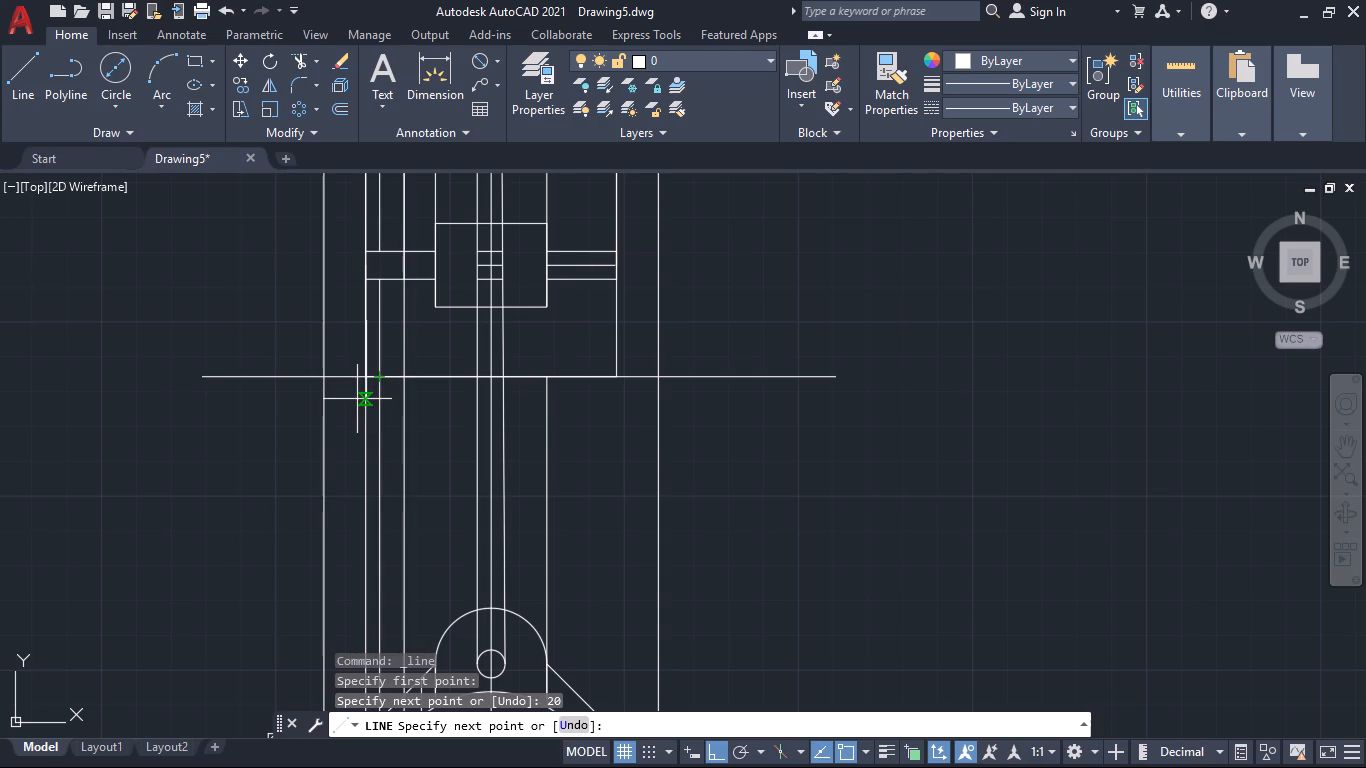
{"action": "type", "text": "10"}
{"action": "key", "text": "Return"}
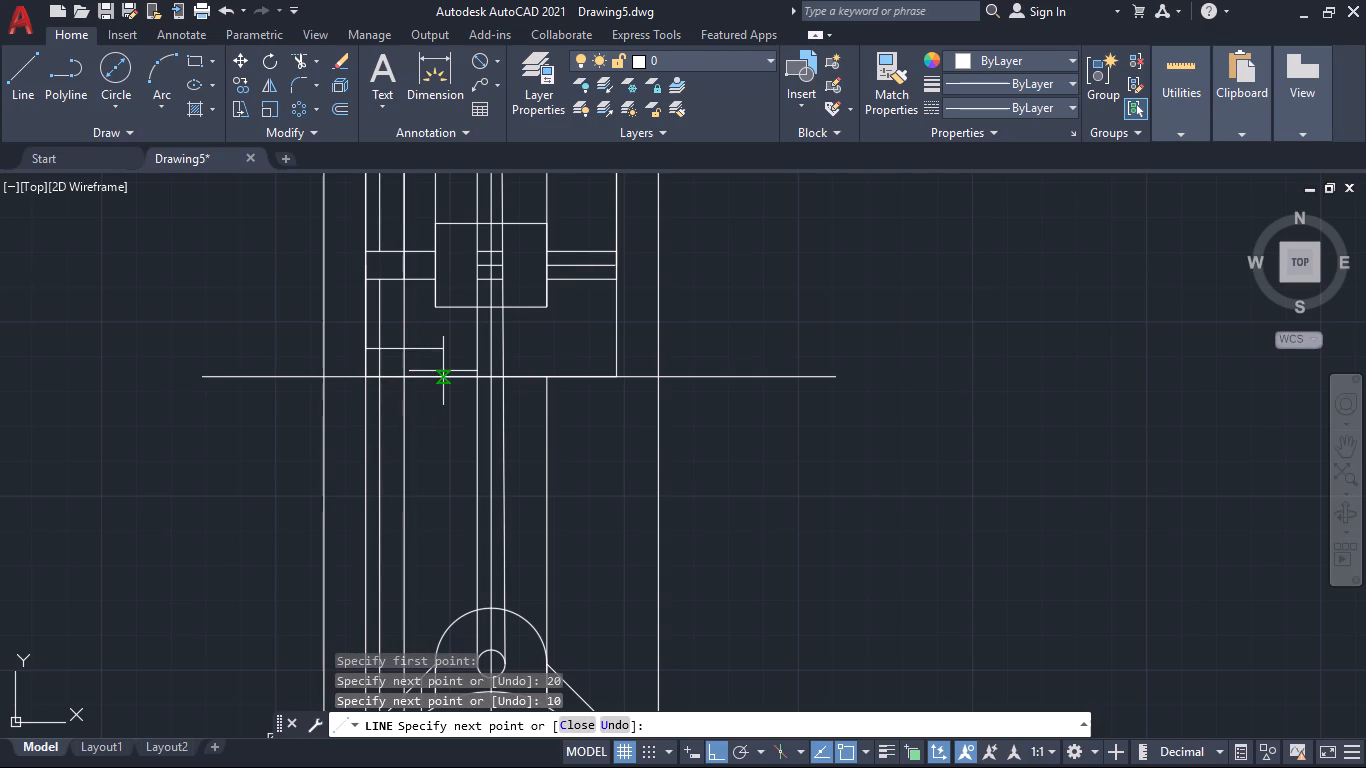
{"action": "left_click", "coordinate": [405, 352]}
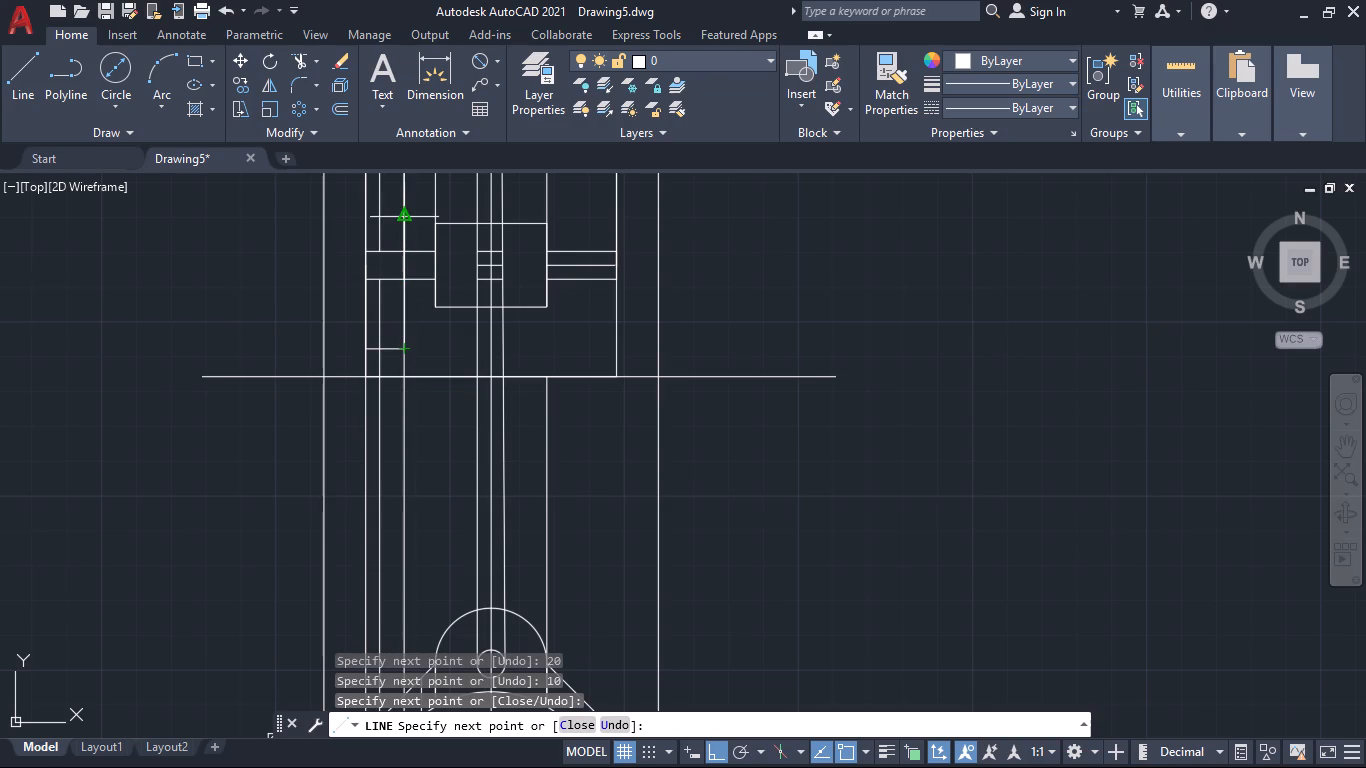
{"action": "type", "text": "30"}
{"action": "key", "text": "Return"}
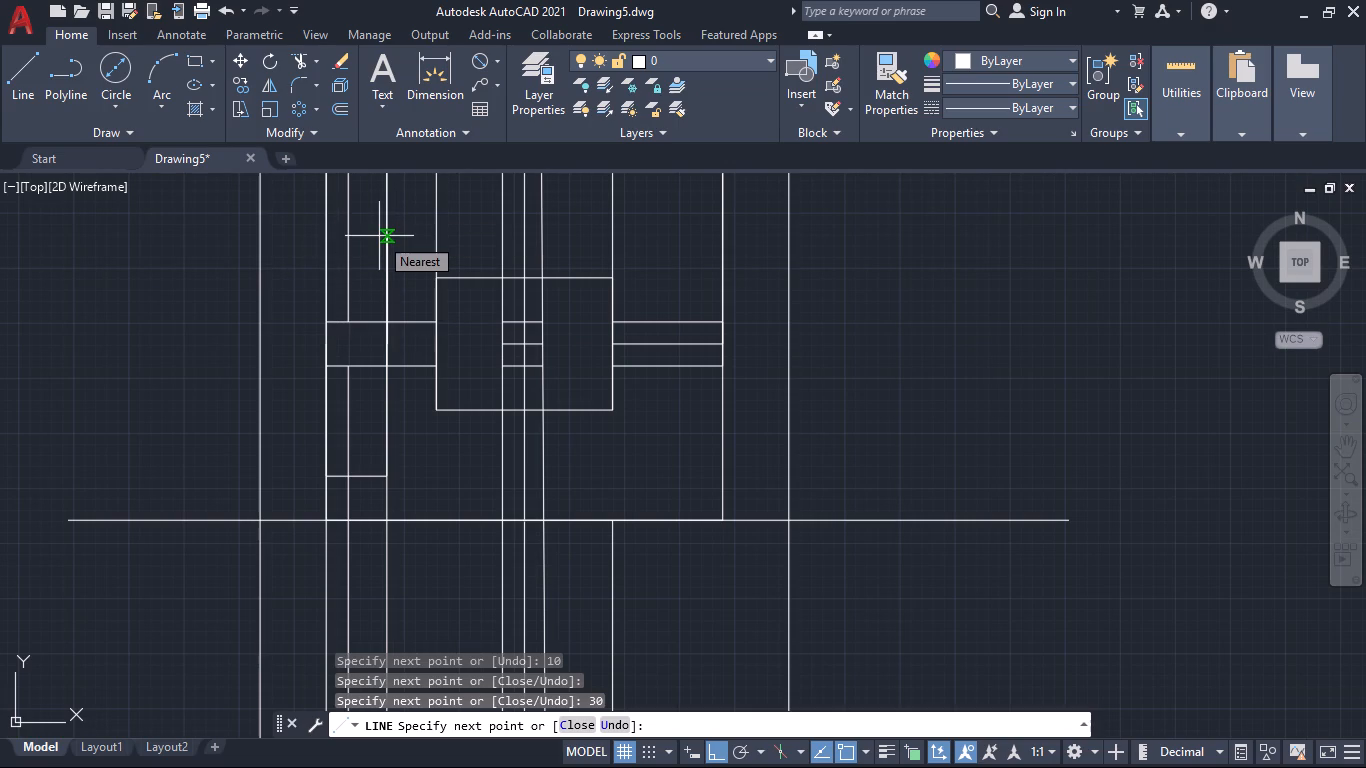
{"action": "type", "text": "30"}
{"action": "key", "text": "Return"}
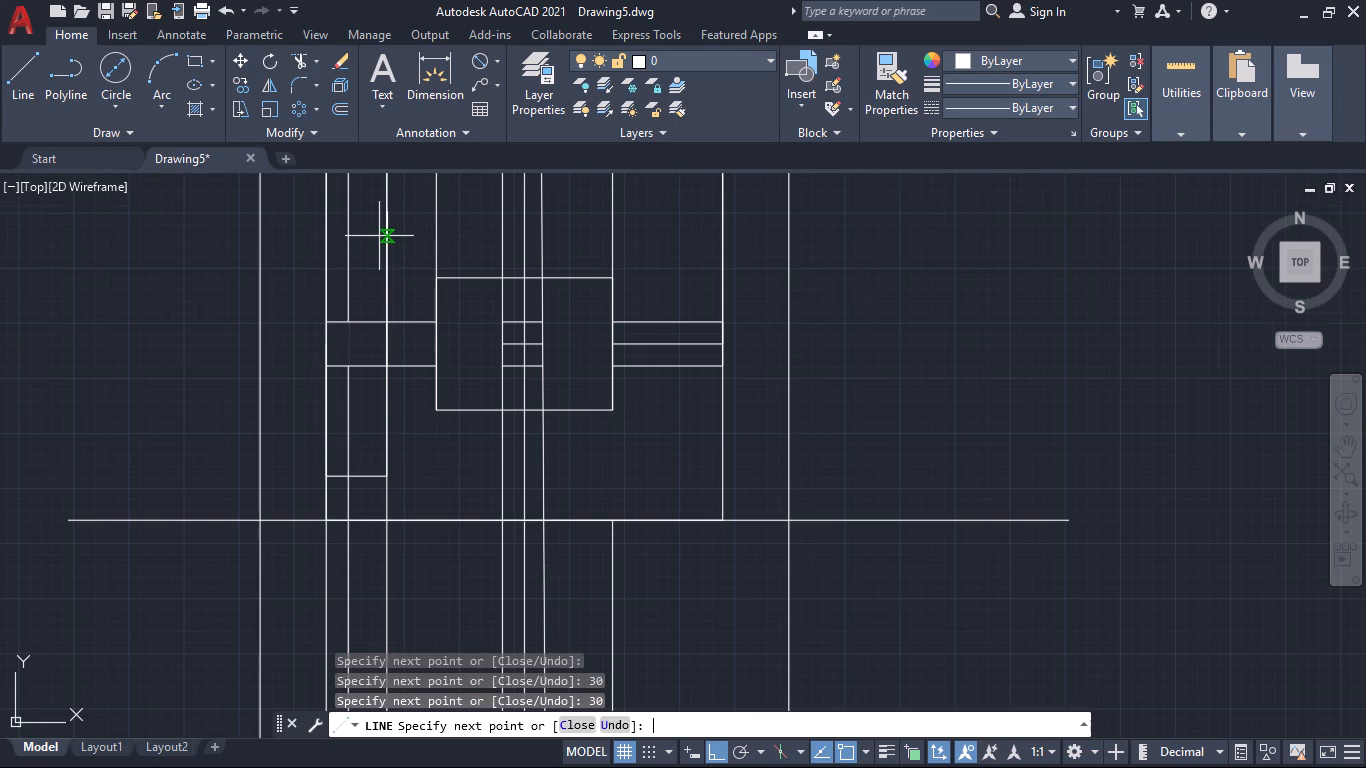
{"action": "scroll", "coordinate": [379, 236], "scroll_direction": "down", "scroll_amount": 4, "text": "ctrl"}
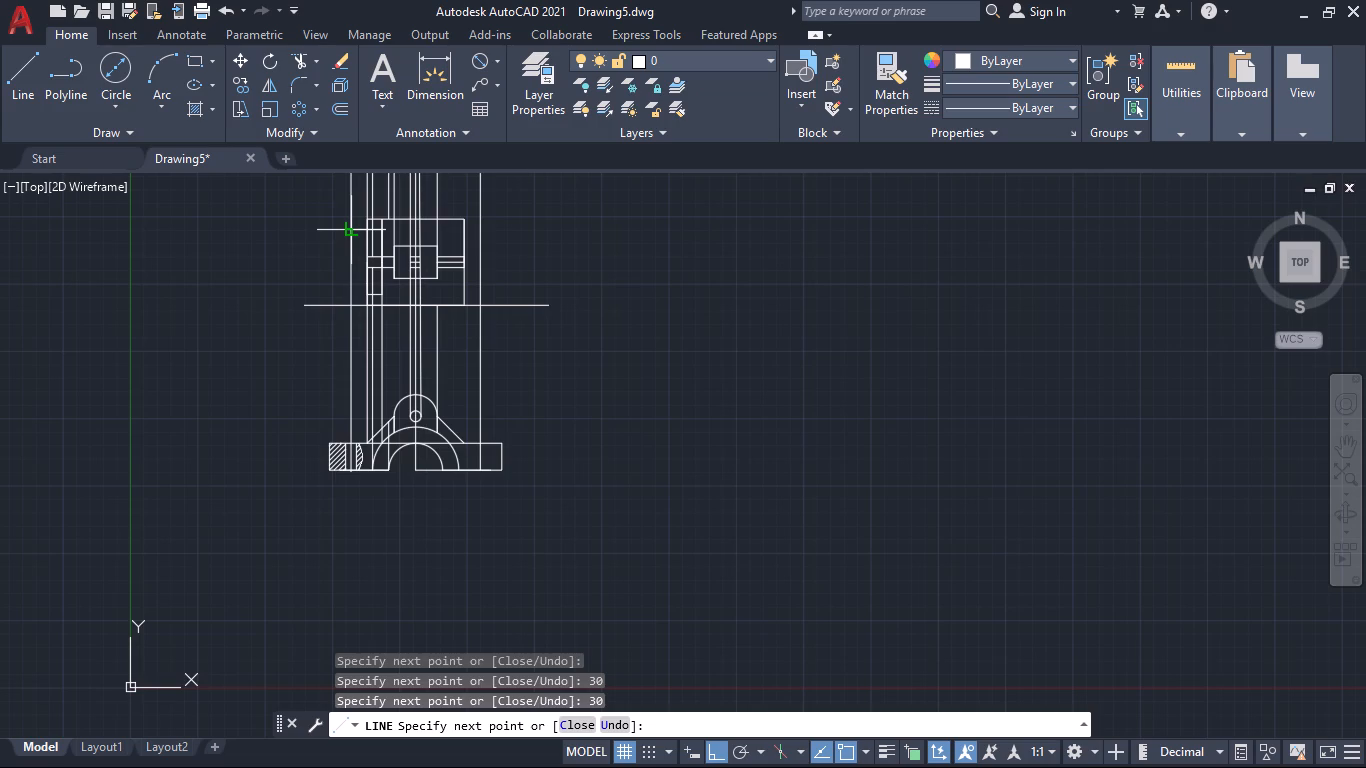
{"action": "left_click", "coordinate": [346, 227]}
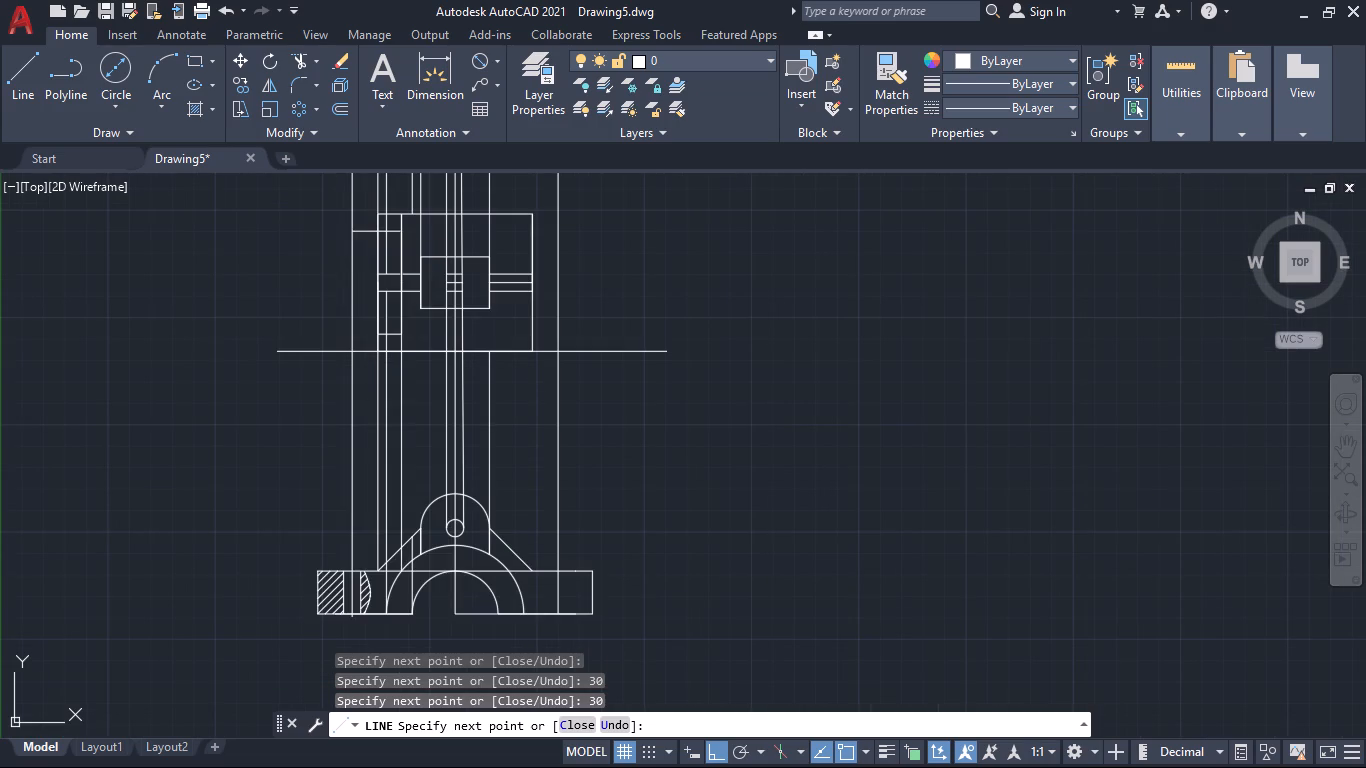
{"action": "key", "text": "space"}
Draw a horizontal line from the new outline's lower corner on the rectangle's left edge out to the base-hole centre ray.
{"action": "key", "text": "space"}
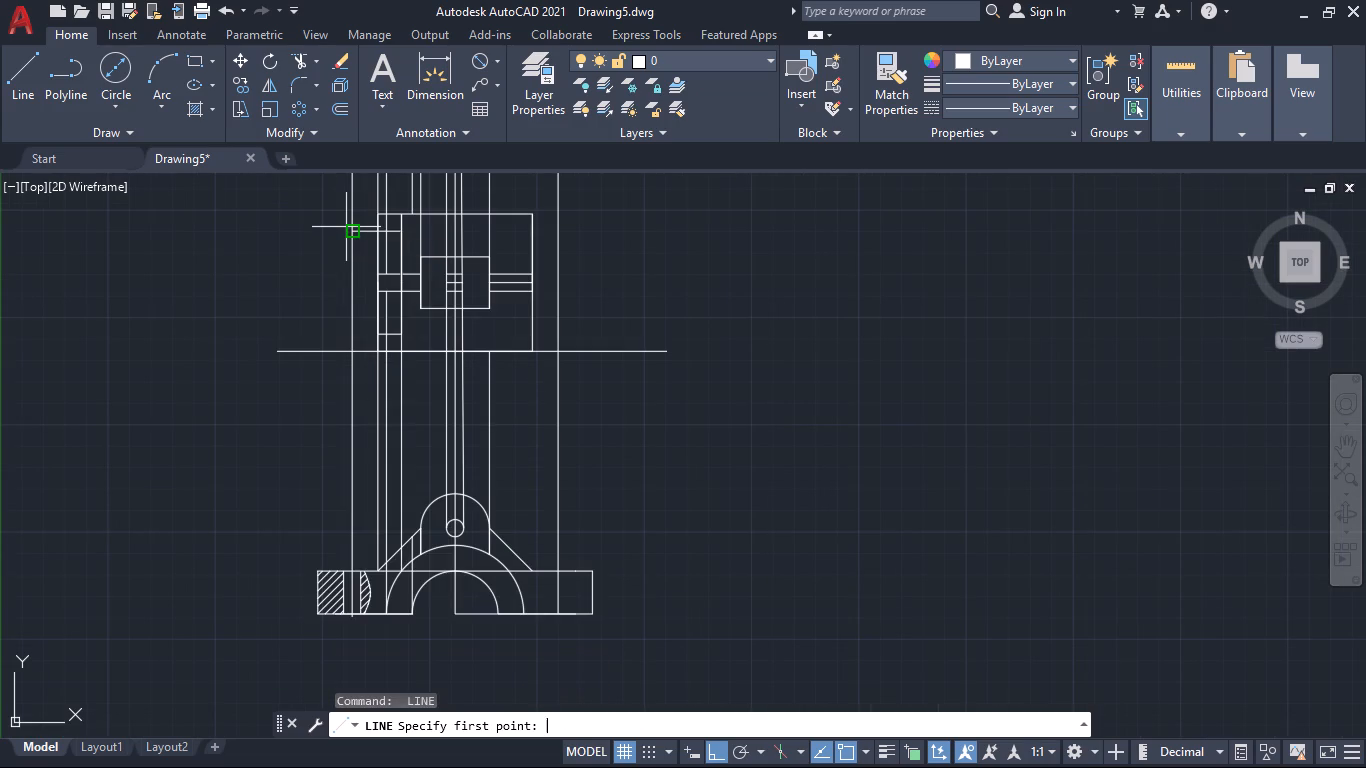
{"action": "left_click", "coordinate": [379, 335]}
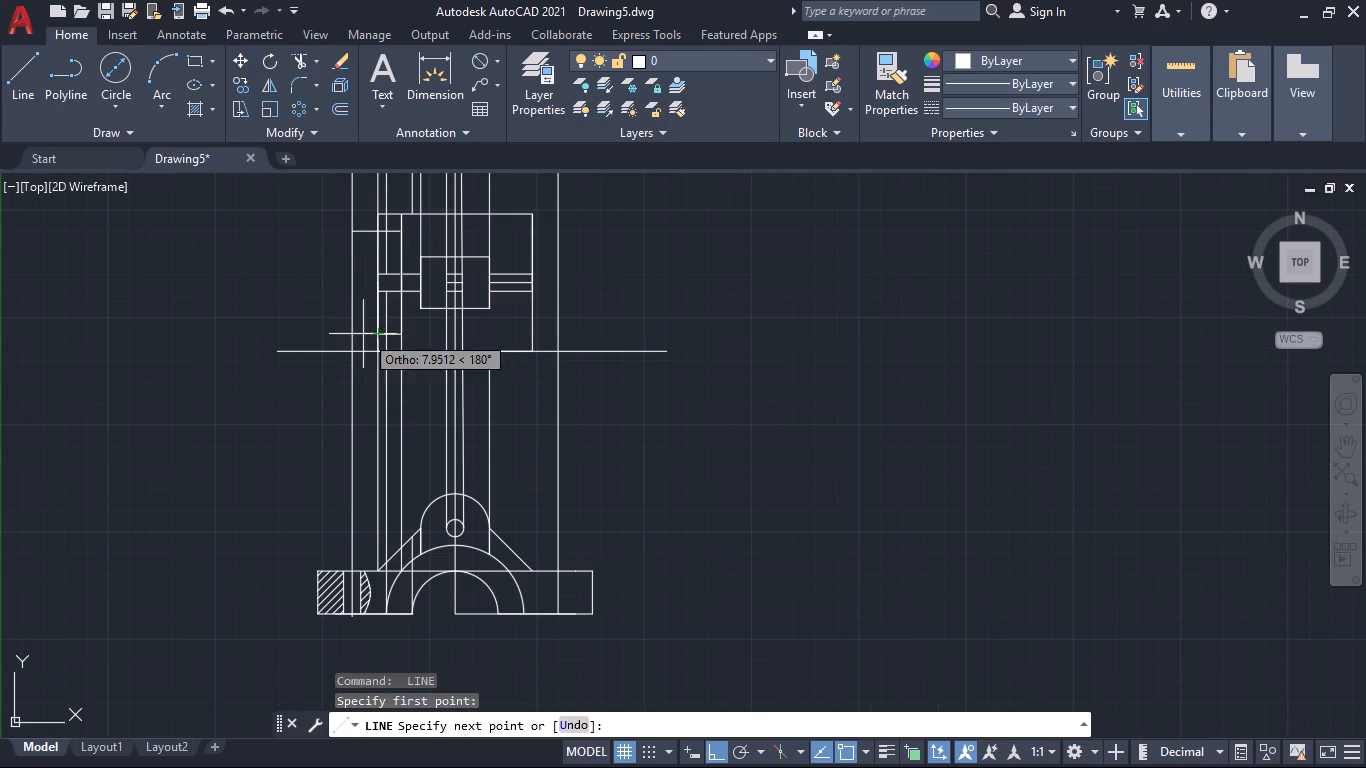
{"action": "left_click", "coordinate": [353, 334]}
{"action": "key", "text": "space"}
Draw a line from the right rib's upper outer corner up 5, followed by a short horizontal segment outward.
{"action": "key", "text": "space"}
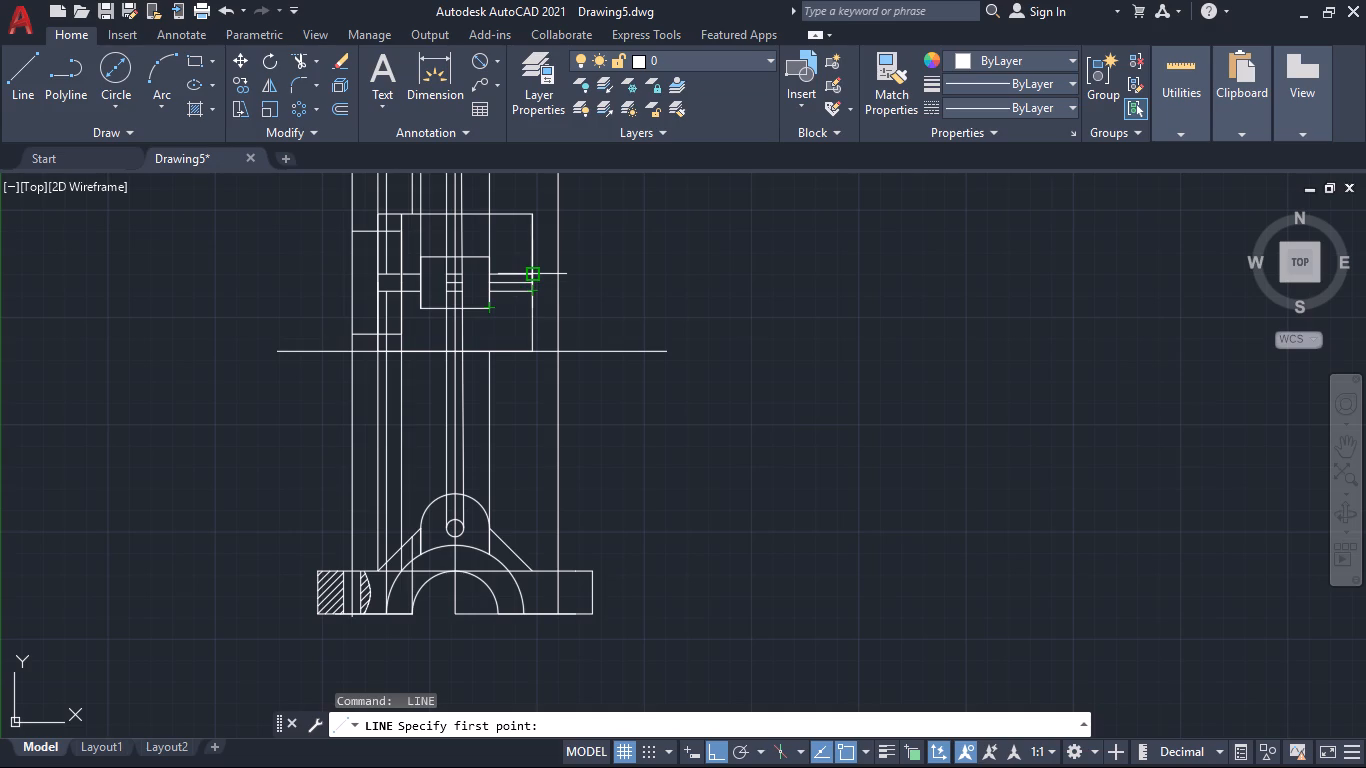
{"action": "left_click", "coordinate": [532, 273]}
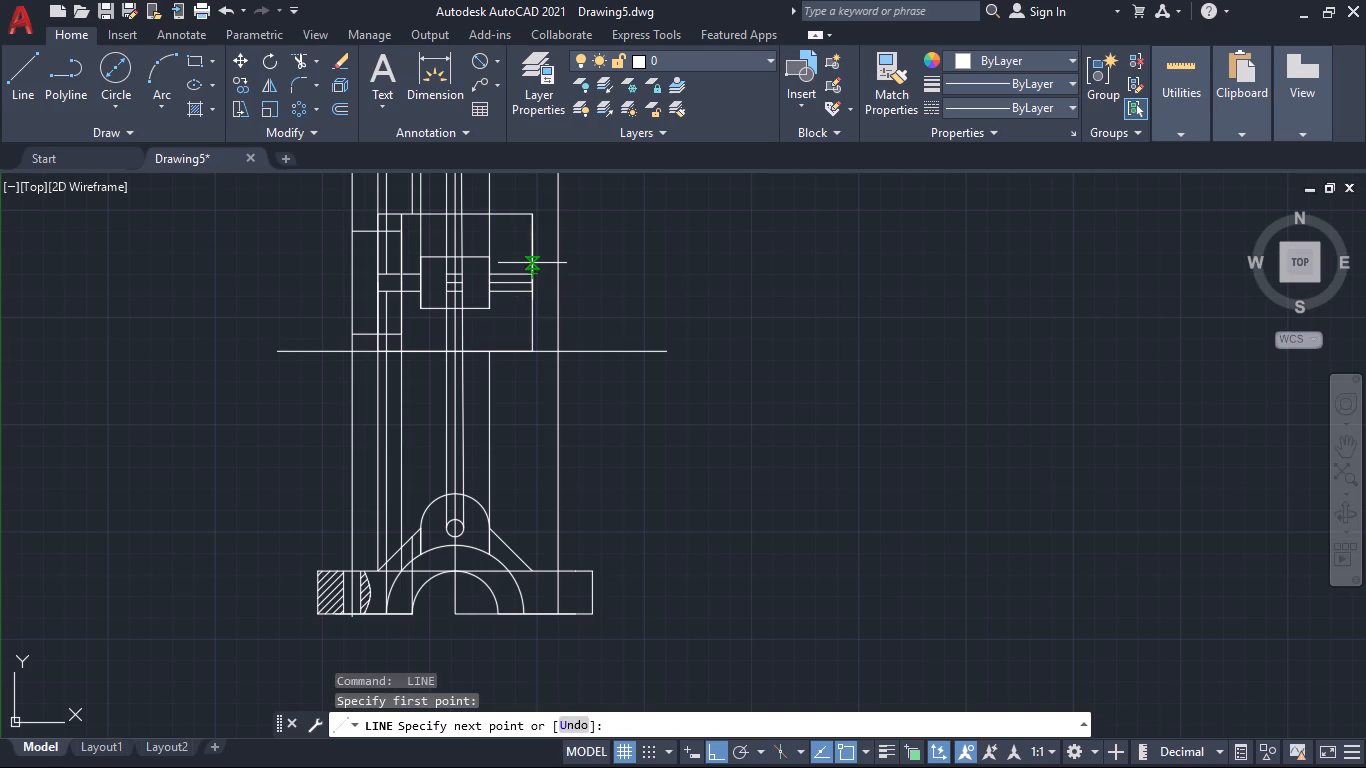
{"action": "key", "text": "5"}
{"action": "key", "text": "Return"}
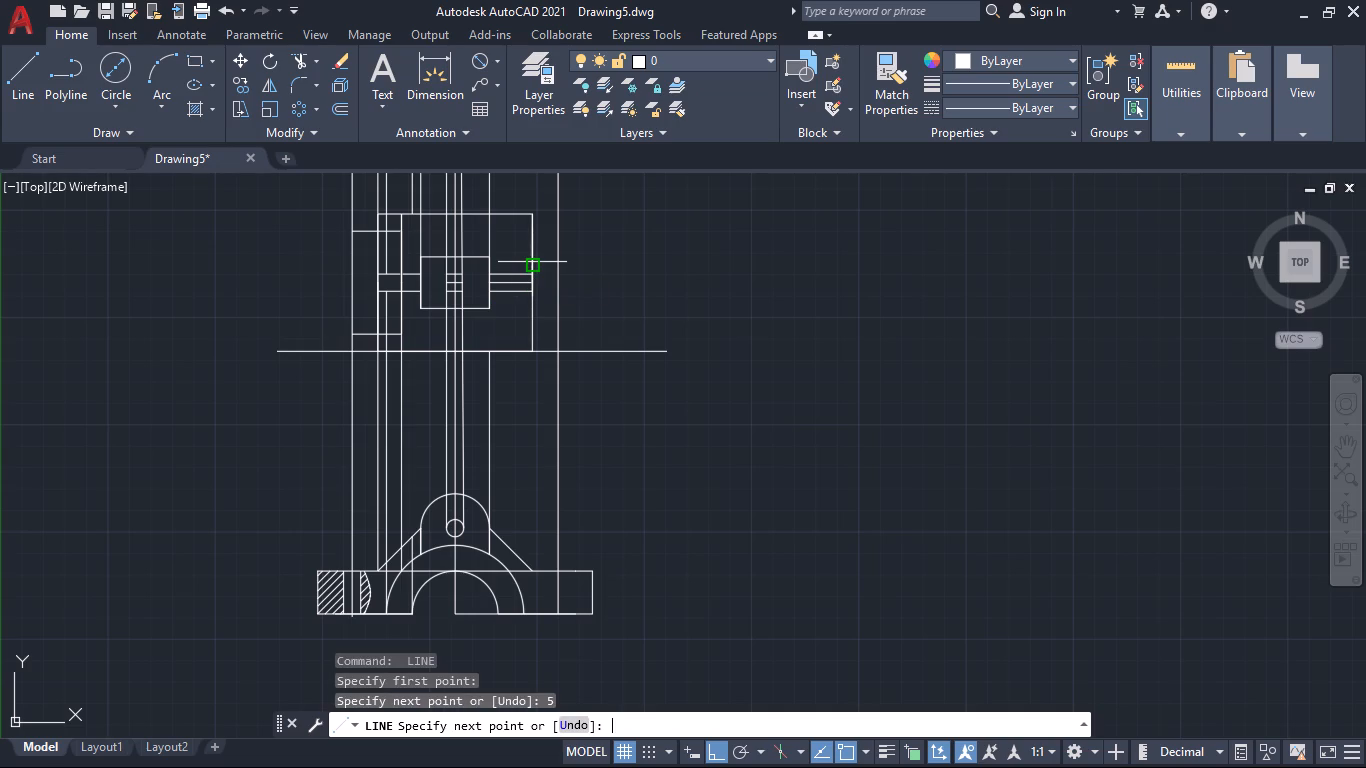
{"action": "left_click", "coordinate": [544, 260]}
{"action": "key", "text": "space"}
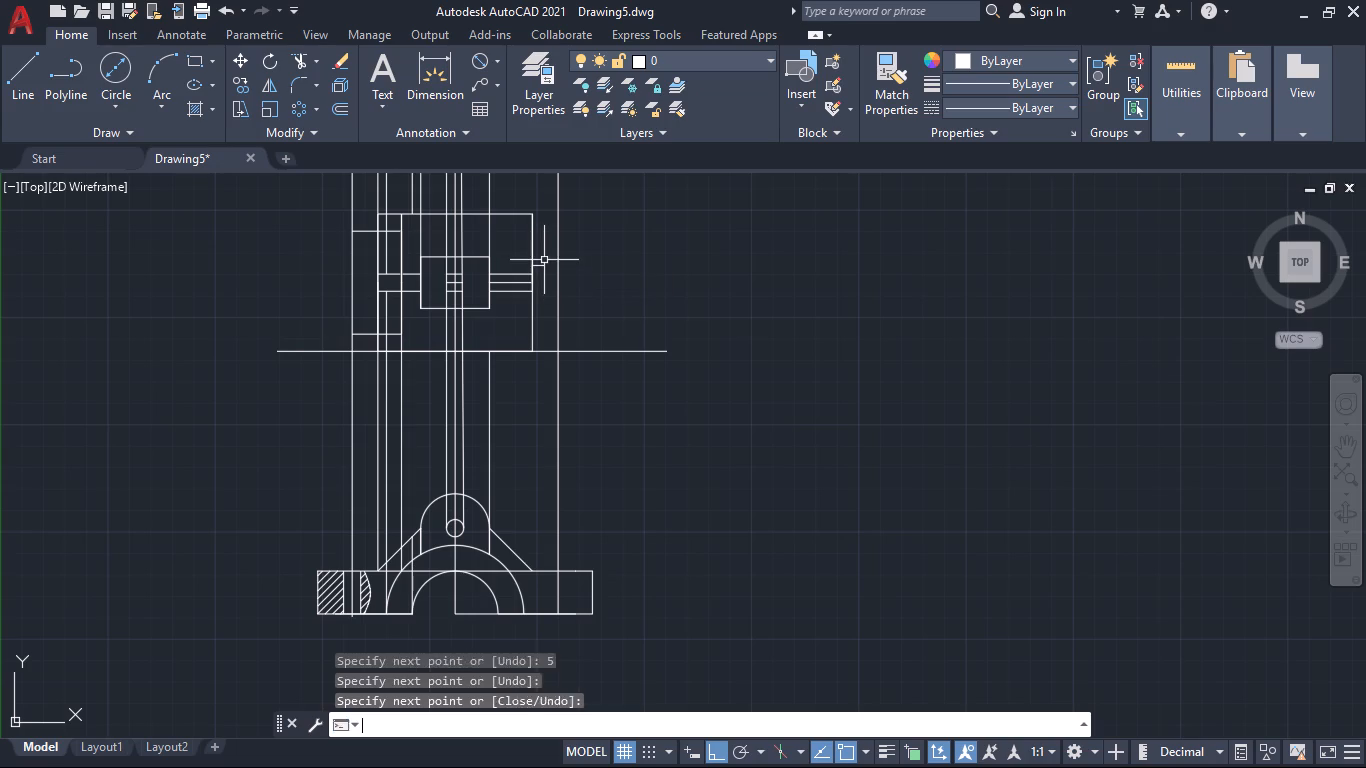
Draw a line from the right rib's lower outer corner down 5, followed by a short horizontal segment outward.
{"action": "key", "text": "space"}
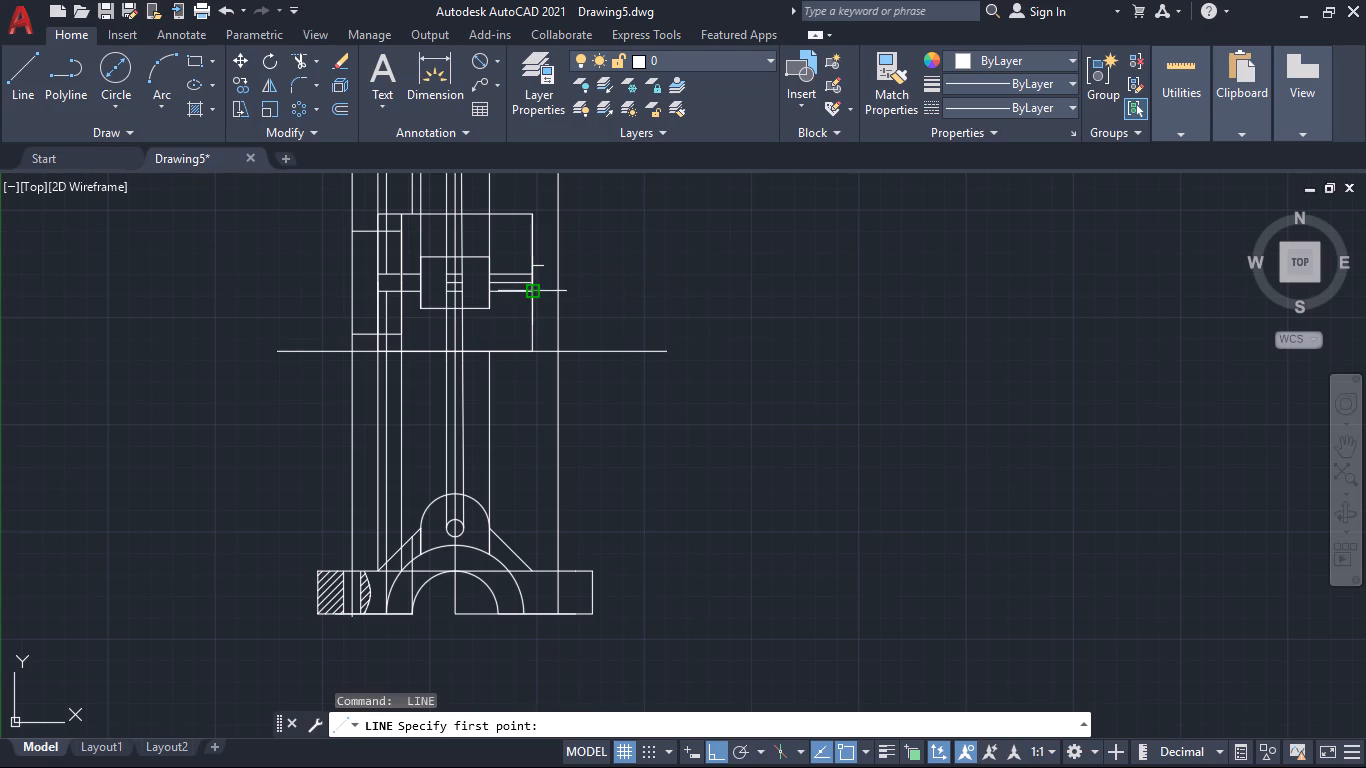
{"action": "left_click", "coordinate": [535, 295]}
{"action": "key", "text": "5"}
{"action": "key", "text": "Return"}
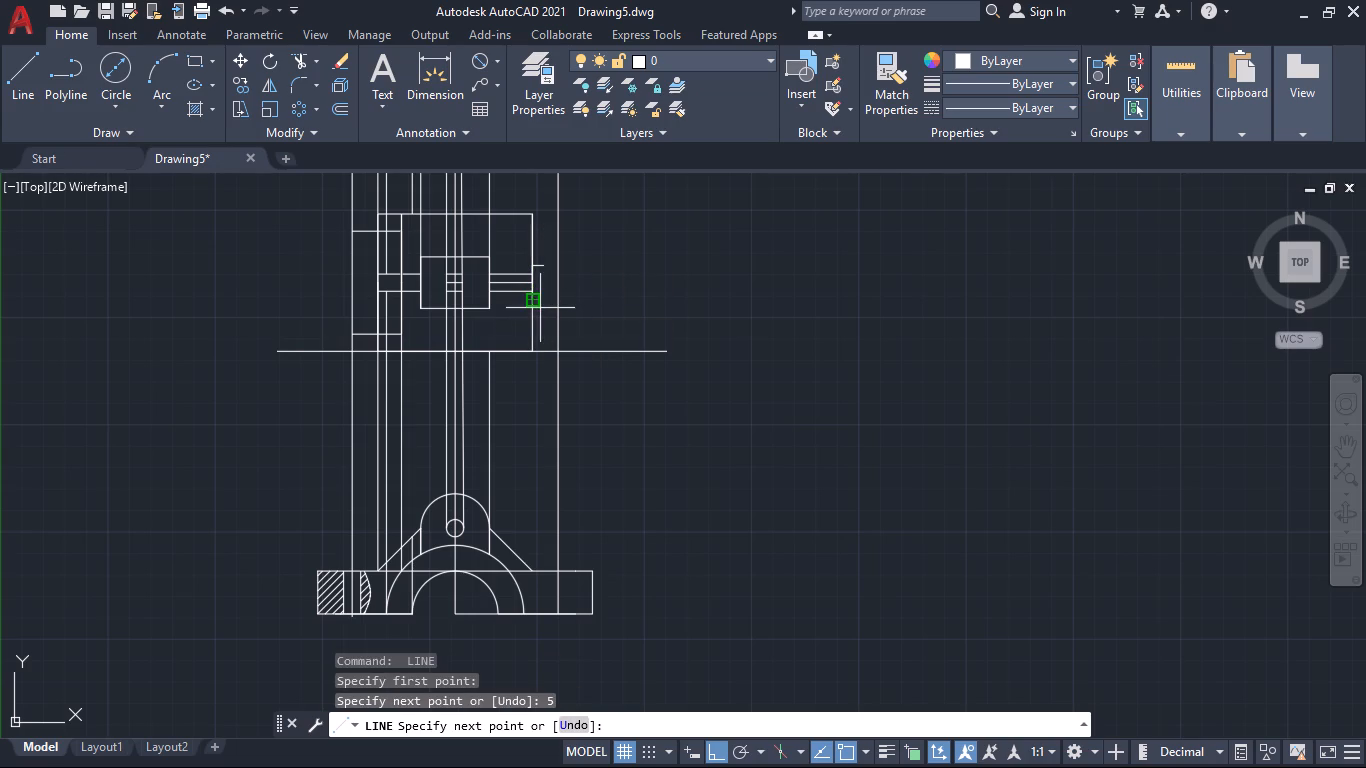
{"action": "left_click", "coordinate": [544, 305]}
{"action": "key", "text": "space"}
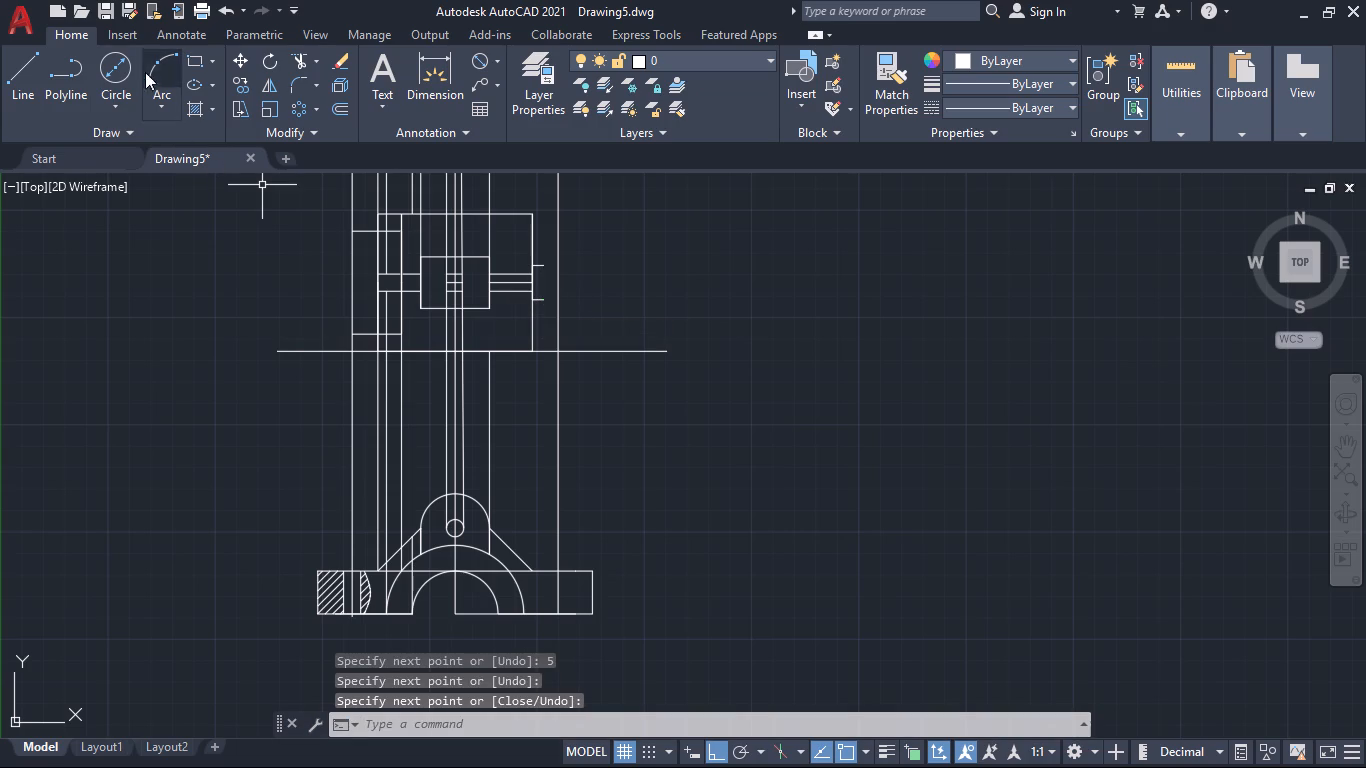
Draw a 10 diameter circle centred where the upper short segment meets the rectangle's right edge.
{"action": "left_click", "coordinate": [119, 62]}
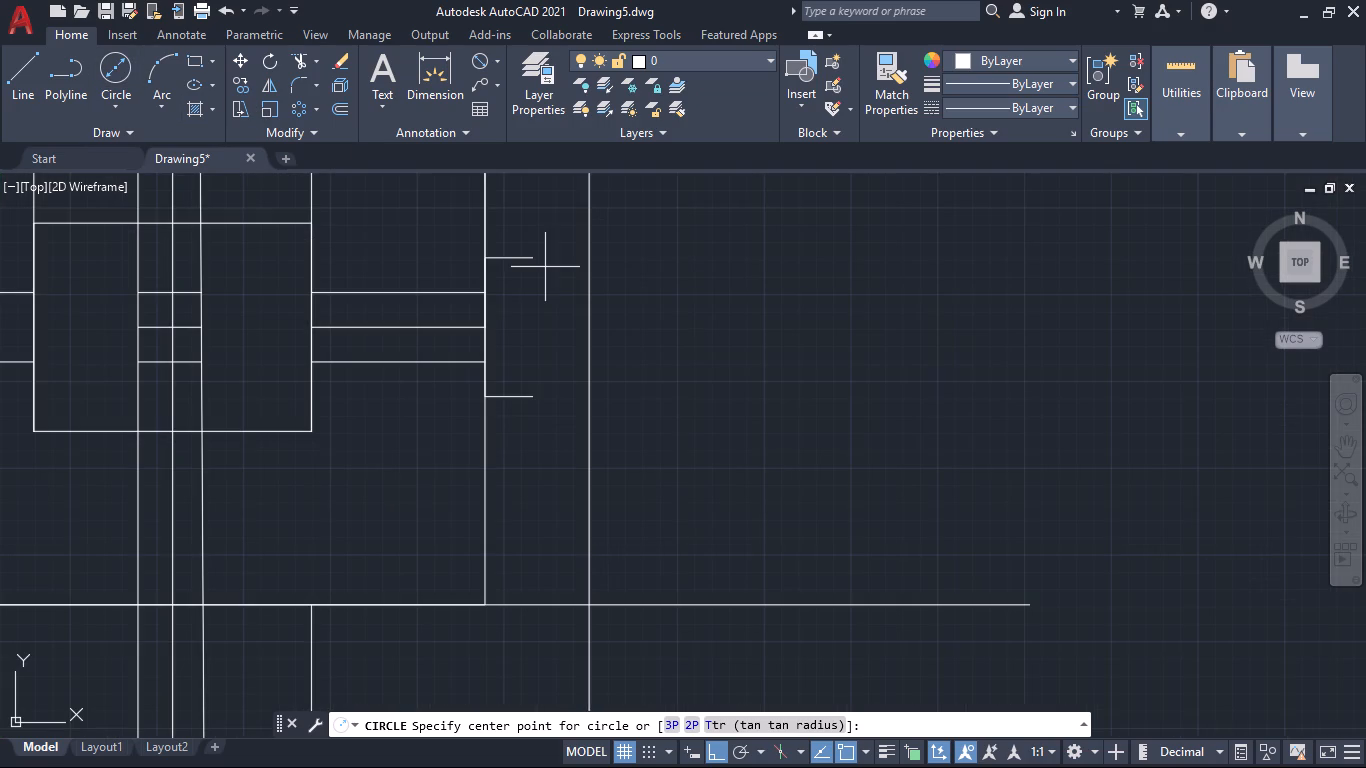
{"action": "left_click", "coordinate": [486, 259]}
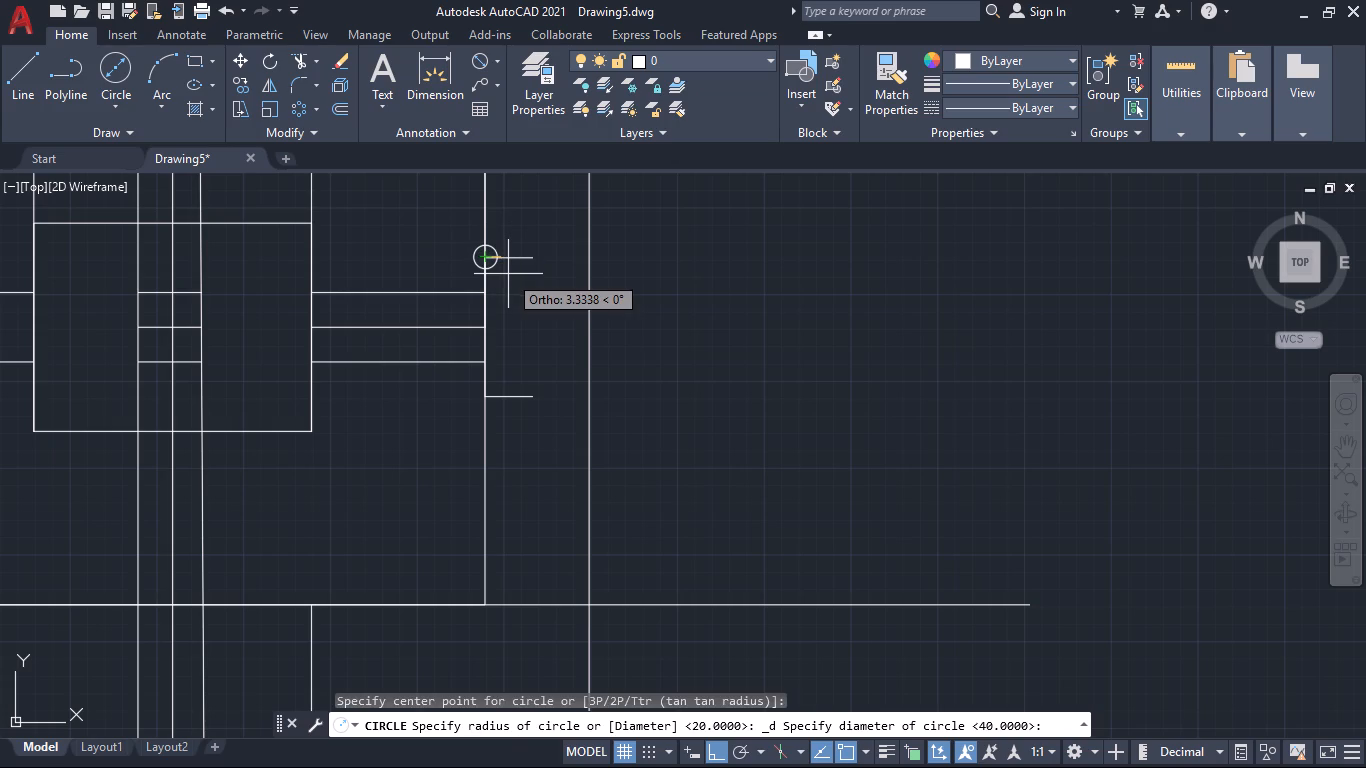
{"action": "type", "text": "10"}
{"action": "key", "text": "Return"}
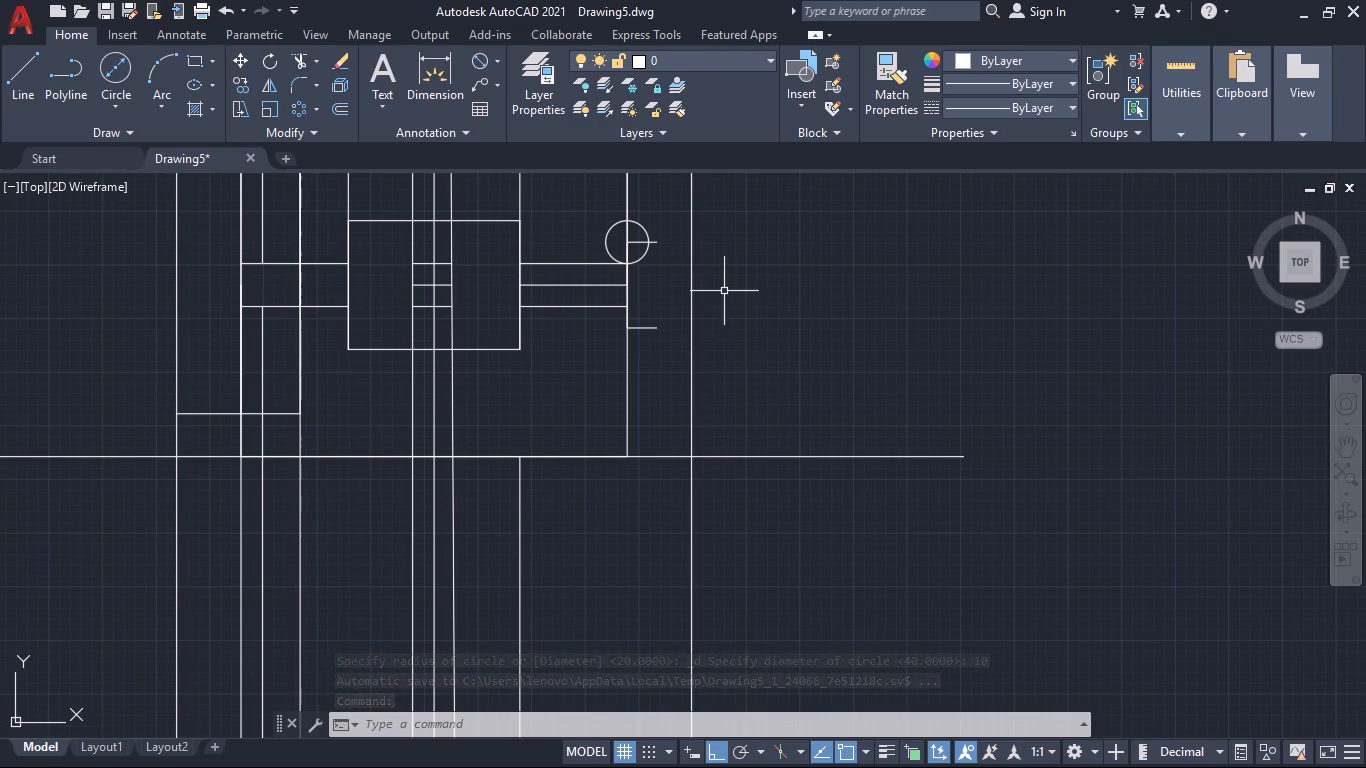
Move the new circle by its centre horizontally outward onto the right base-hole centre ray.
{"action": "left_click", "coordinate": [609, 236]}
{"action": "key", "text": "m"}
{"action": "key", "text": "Return"}
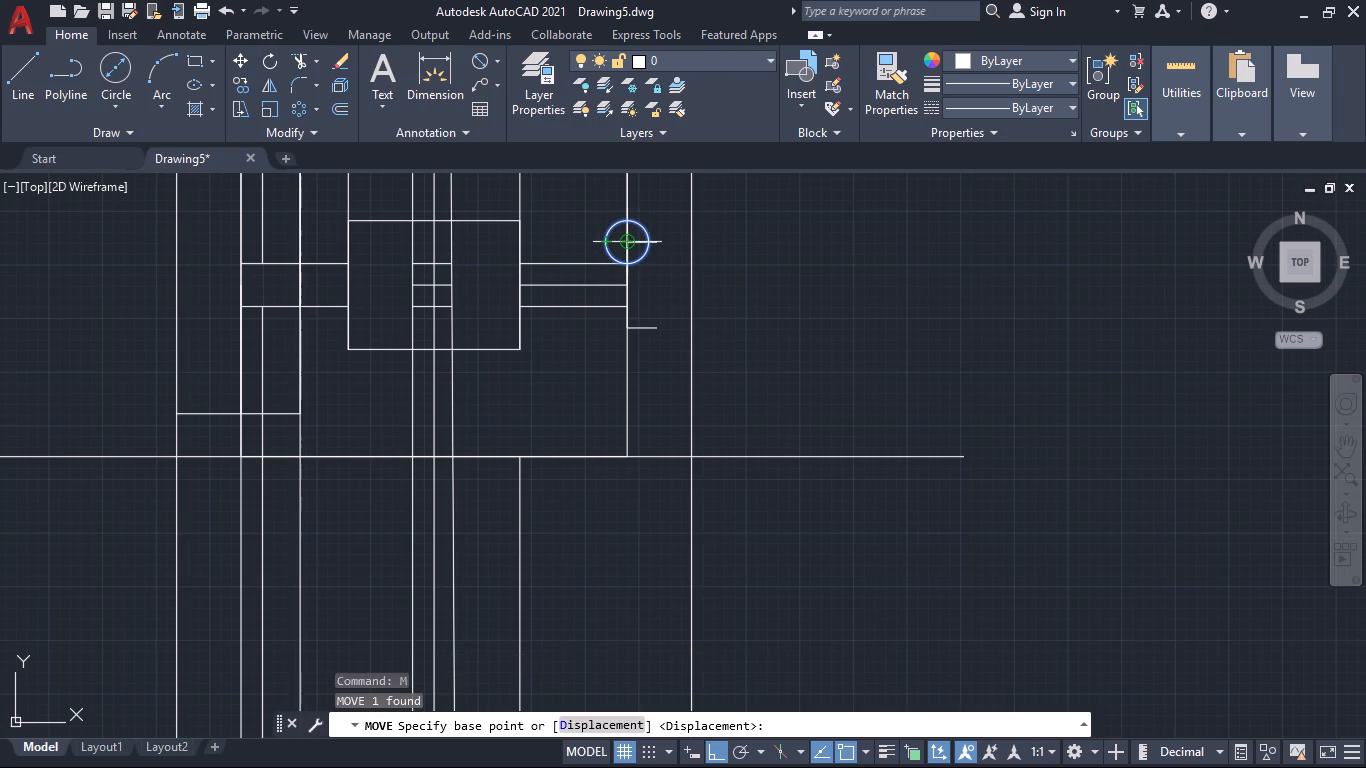
{"action": "left_click", "coordinate": [626, 245]}
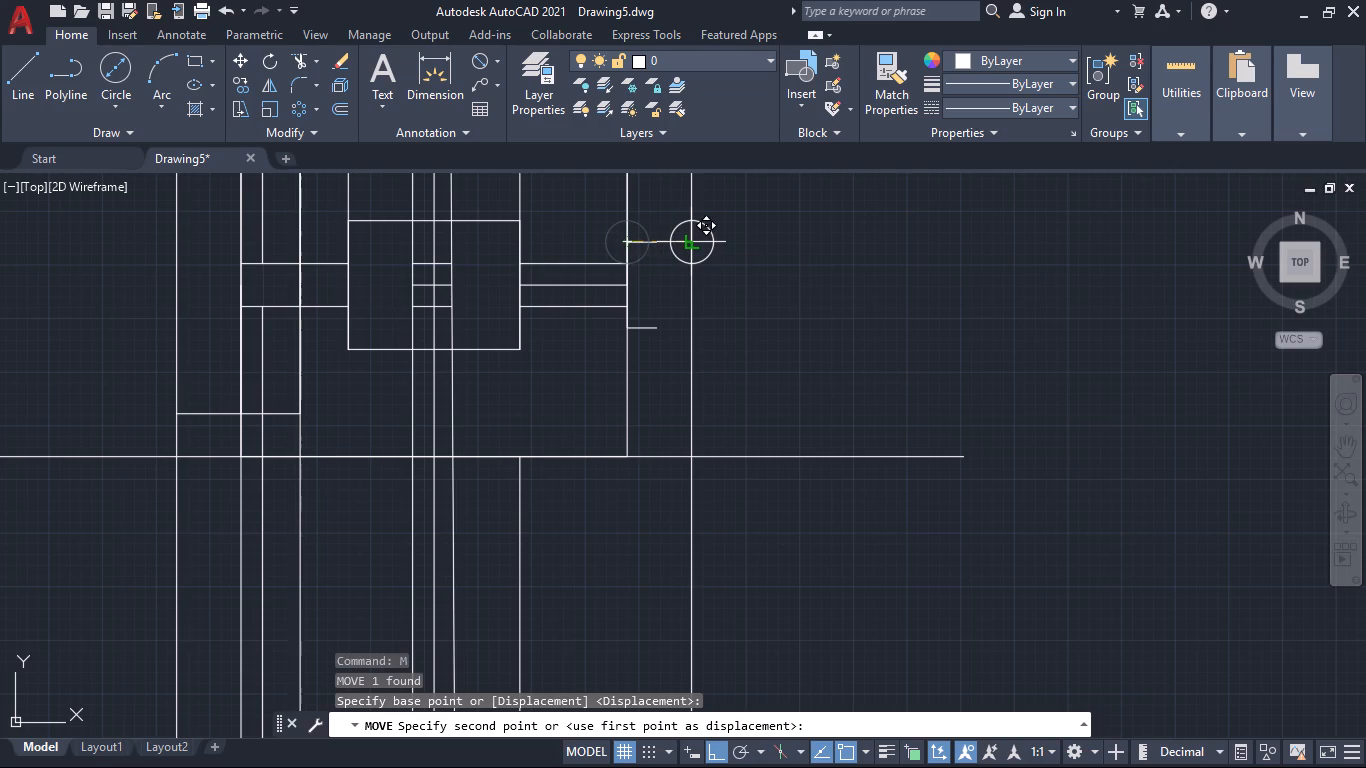
{"action": "left_click", "coordinate": [689, 242]}
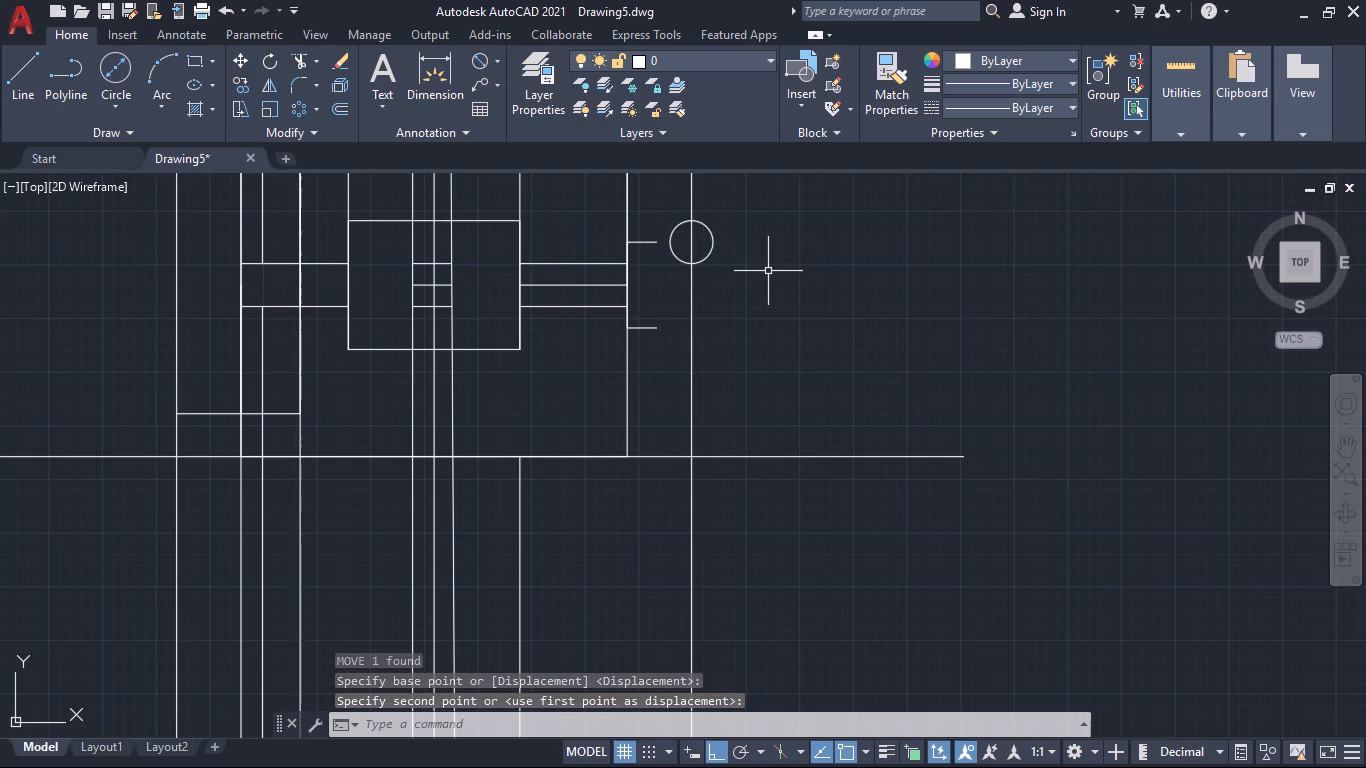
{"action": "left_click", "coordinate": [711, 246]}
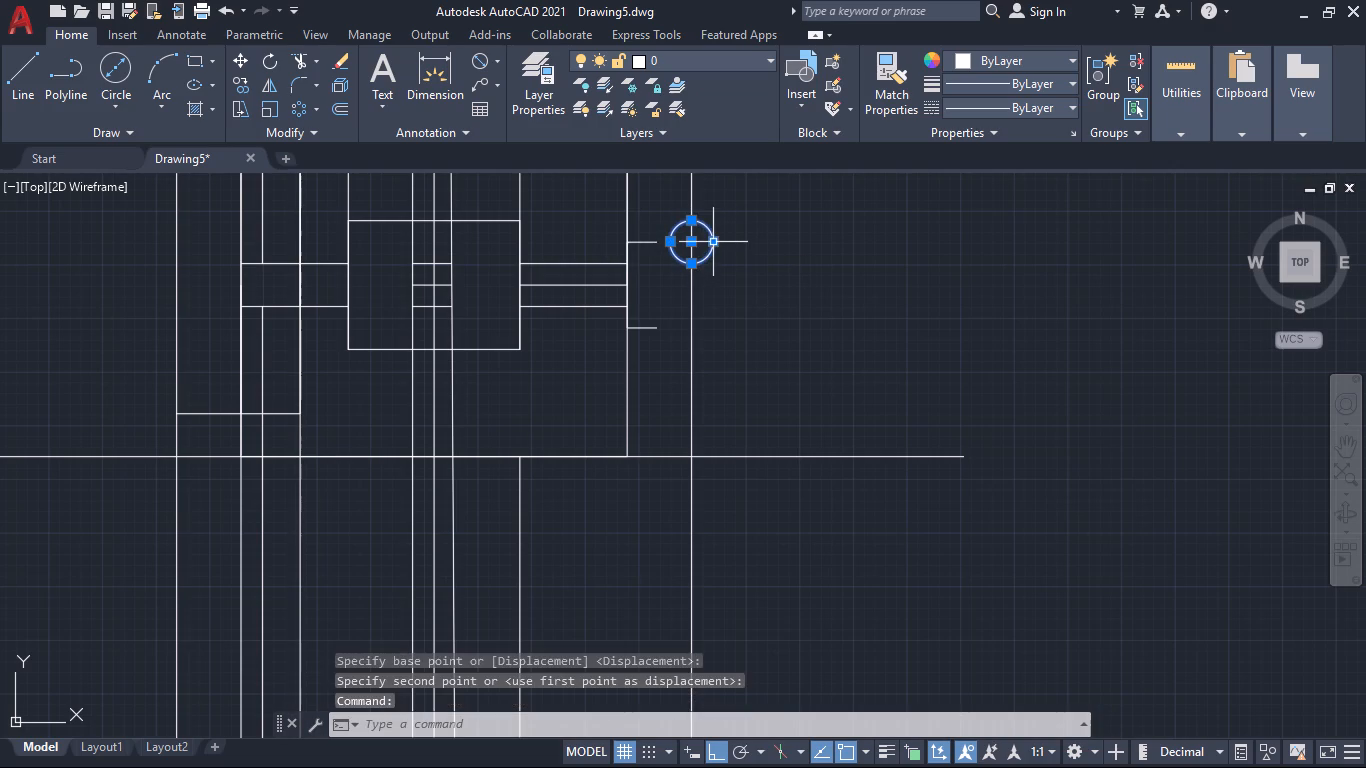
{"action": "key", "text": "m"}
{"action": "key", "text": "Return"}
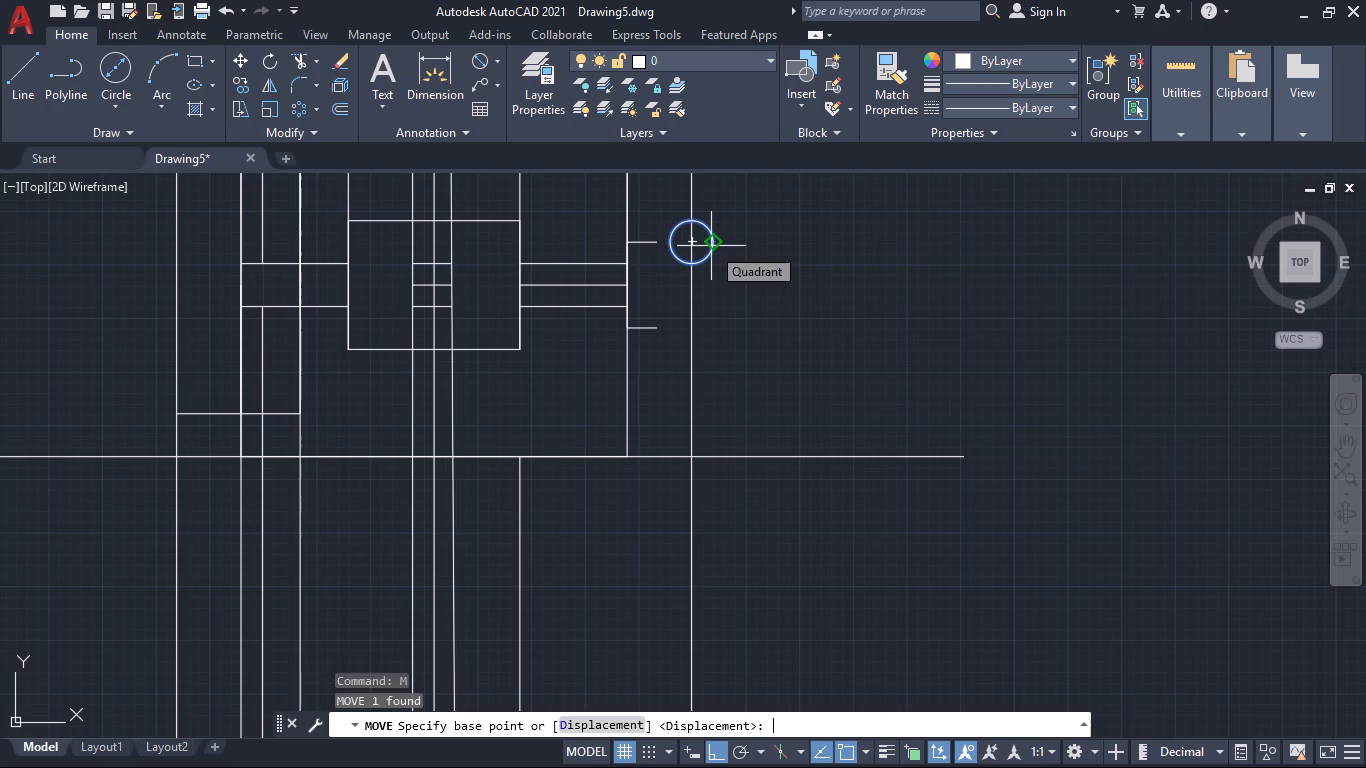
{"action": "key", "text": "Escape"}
Mirror the right-hand circle downward about the right rib's horizontal centreline, keeping the original.
{"action": "type", "text": "MI"}
{"action": "key", "text": "Return"}
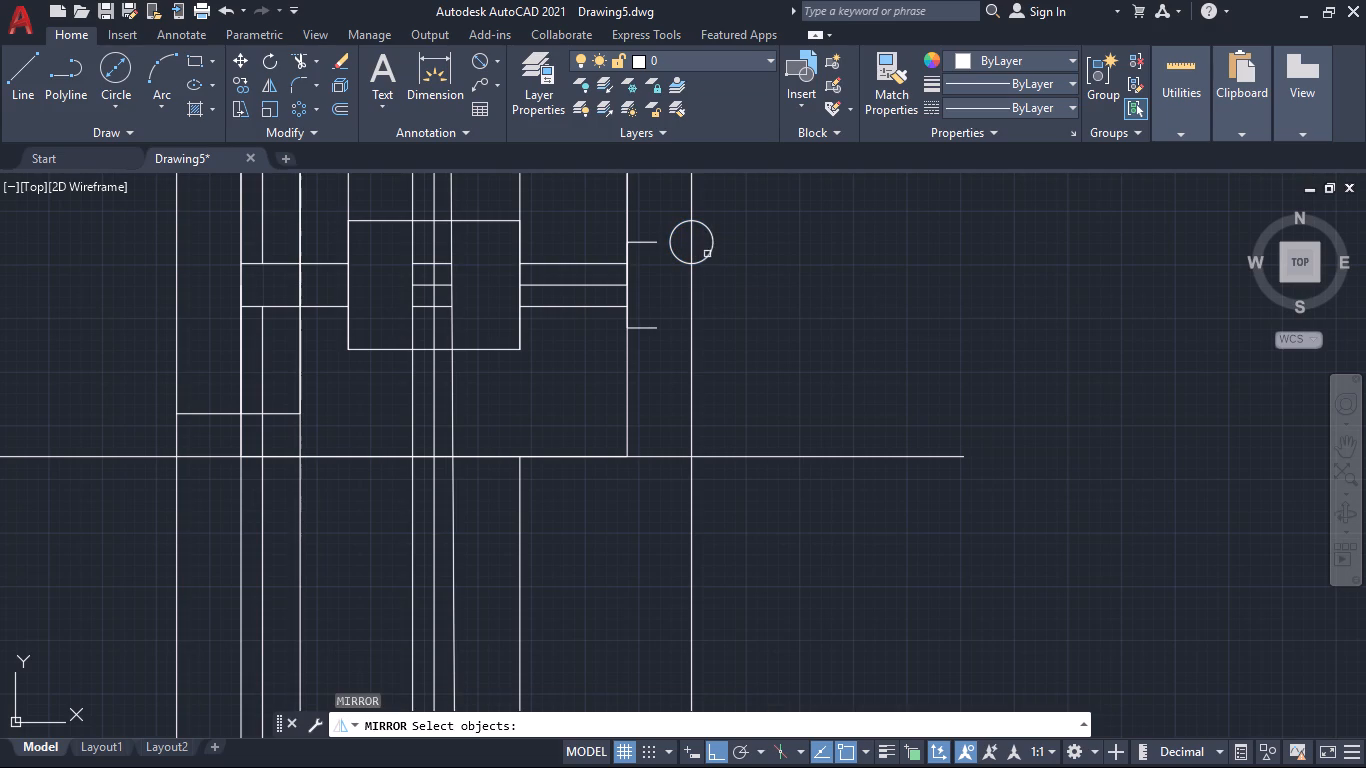
{"action": "left_click", "coordinate": [709, 256]}
{"action": "left_click", "coordinate": [709, 257]}
{"action": "key", "text": "Return"}
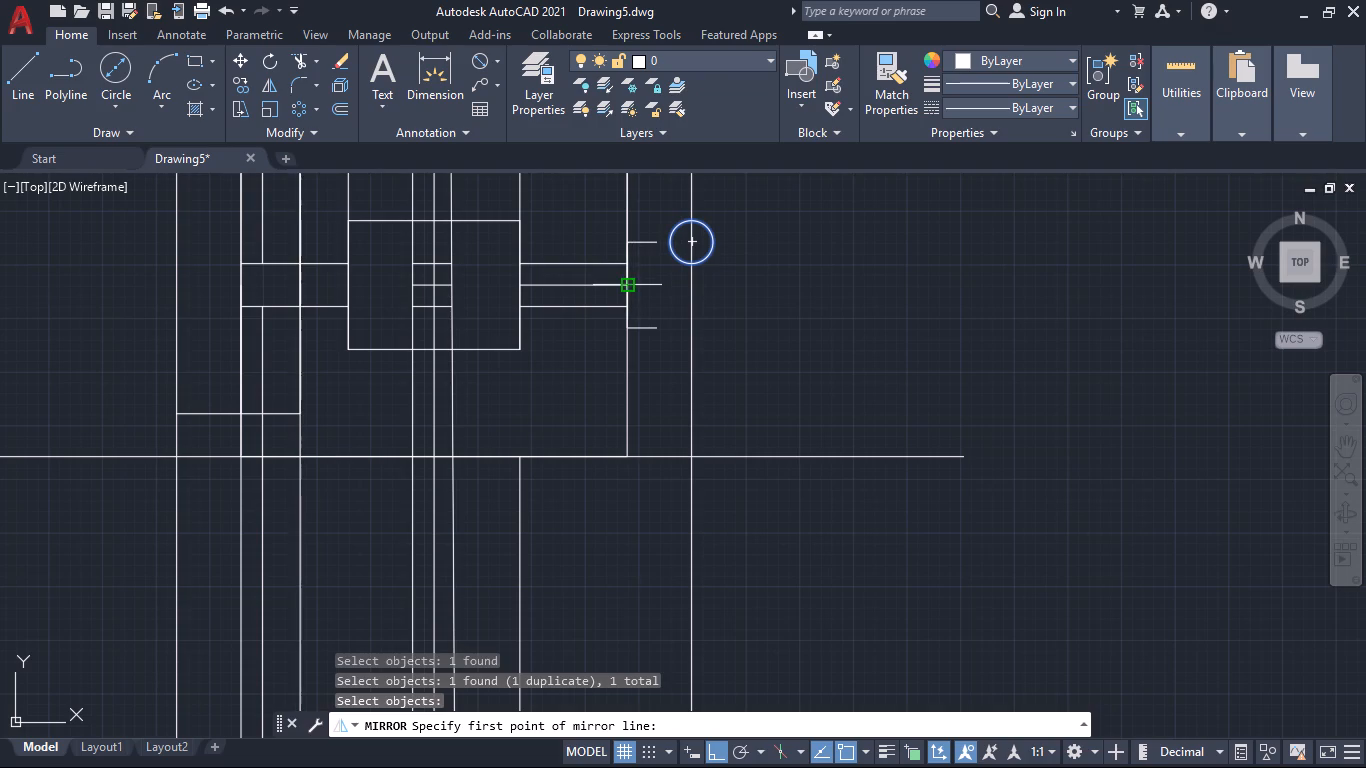
{"action": "left_click", "coordinate": [623, 285]}
{"action": "left_click", "coordinate": [707, 282]}
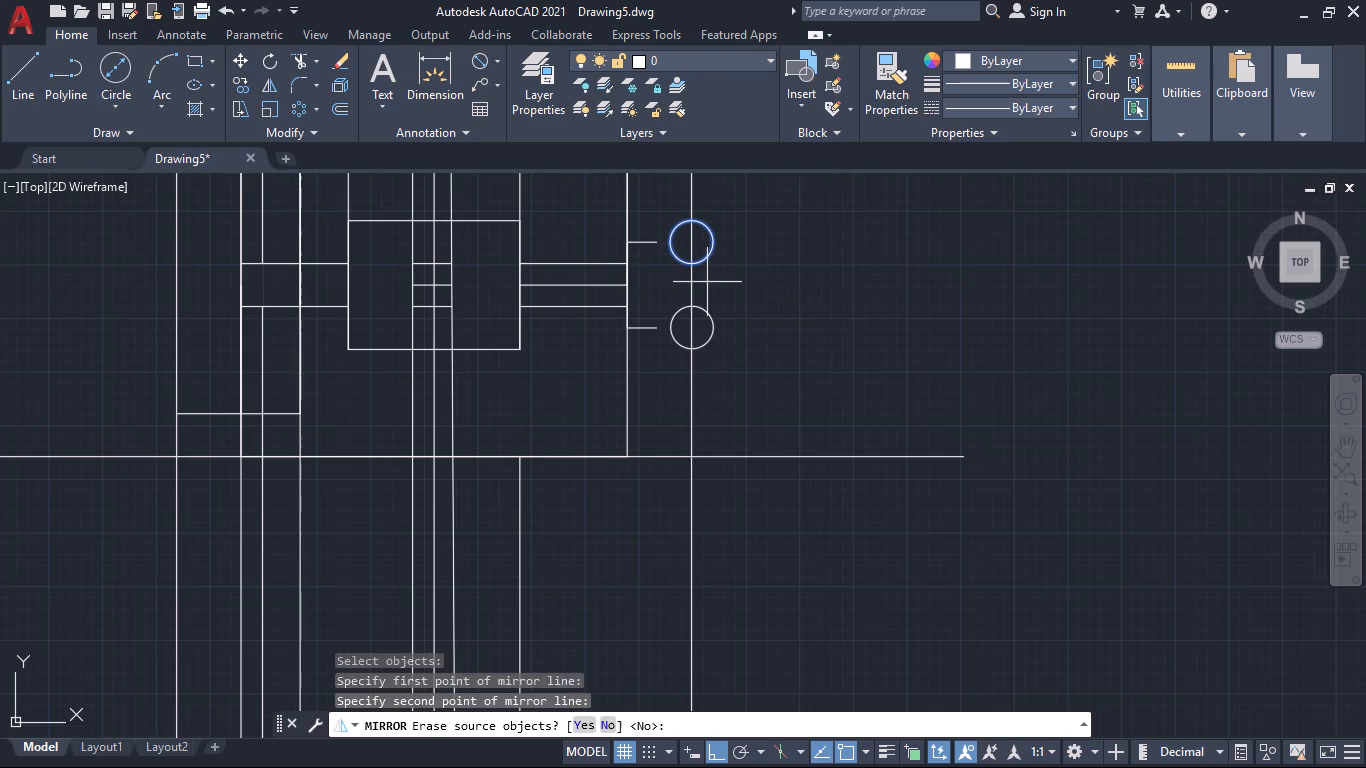
{"action": "key", "text": "Return"}
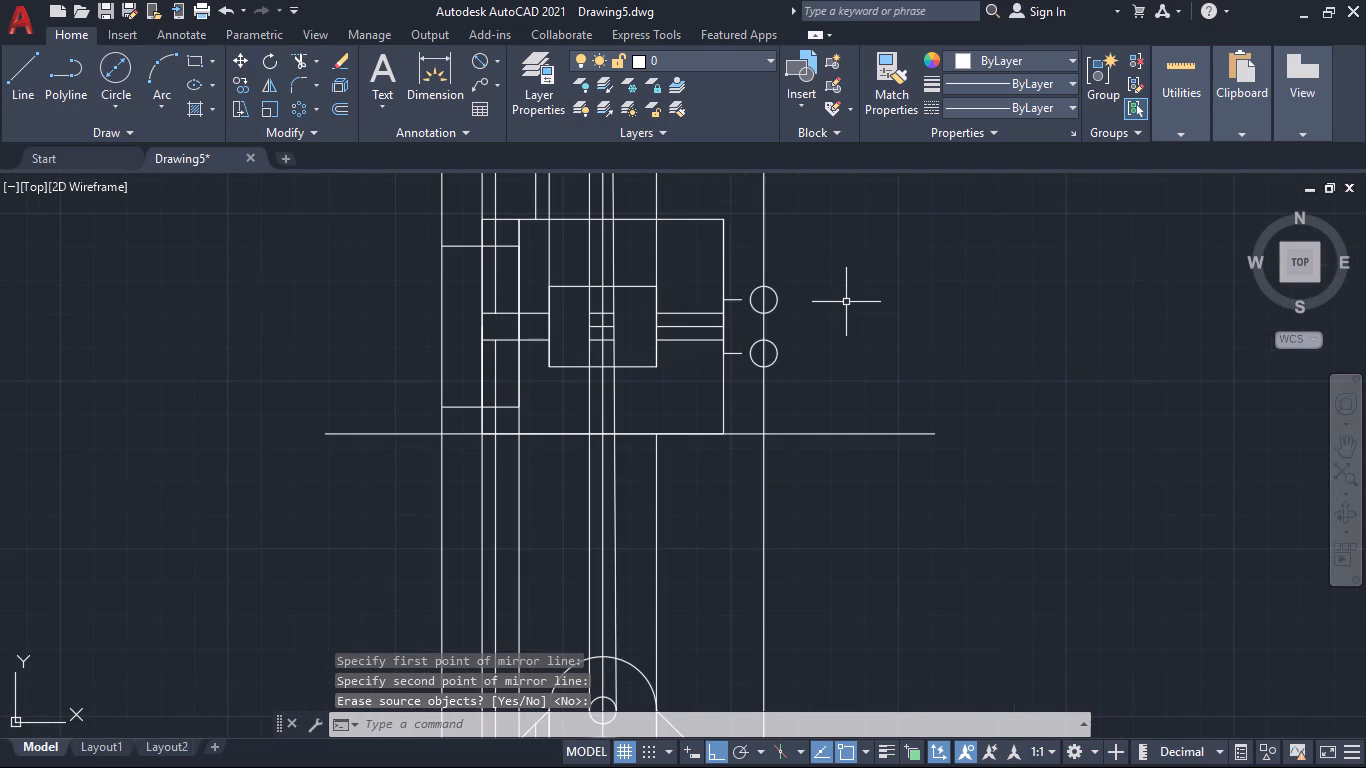
Mirror both right-hand circles about the top view's vertical centreline onto the left side, keeping the originals.
{"action": "left_click", "coordinate": [776, 352]}
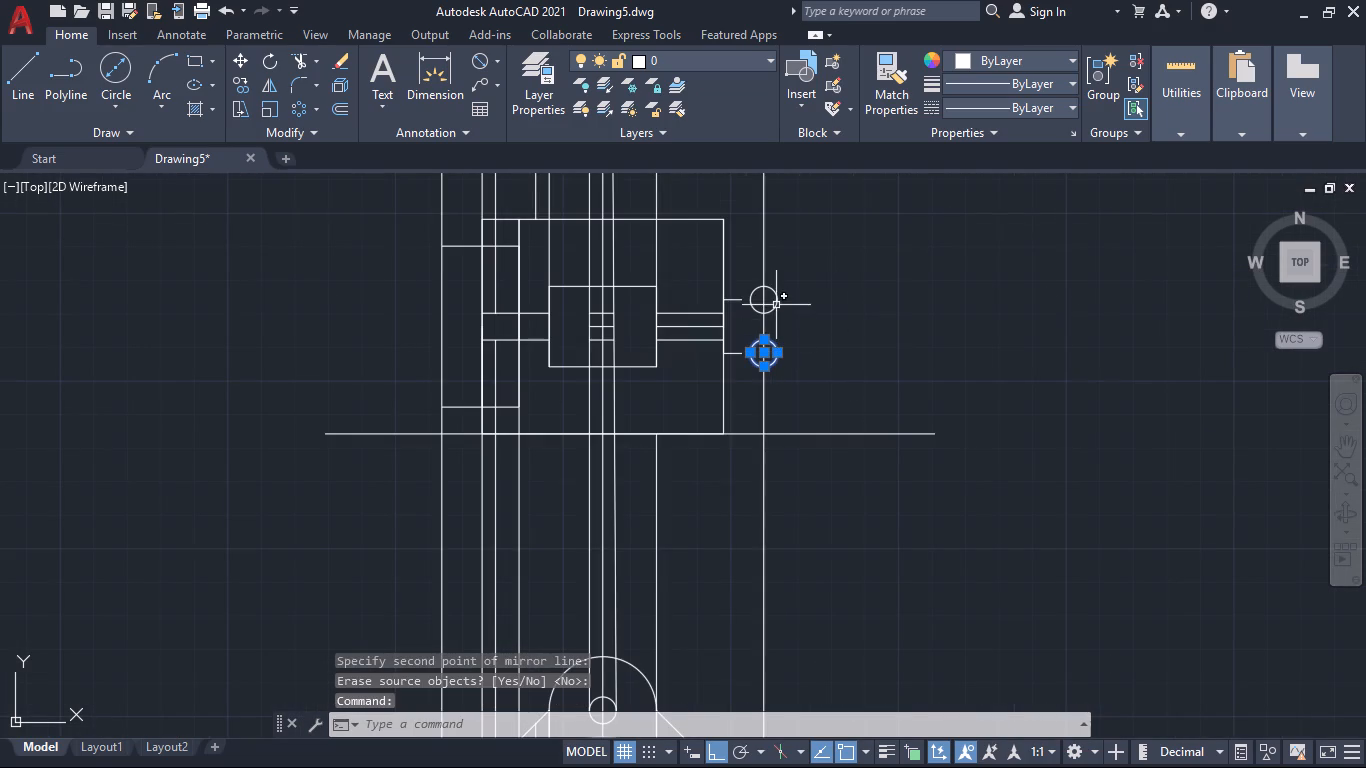
{"action": "left_click", "coordinate": [776, 305]}
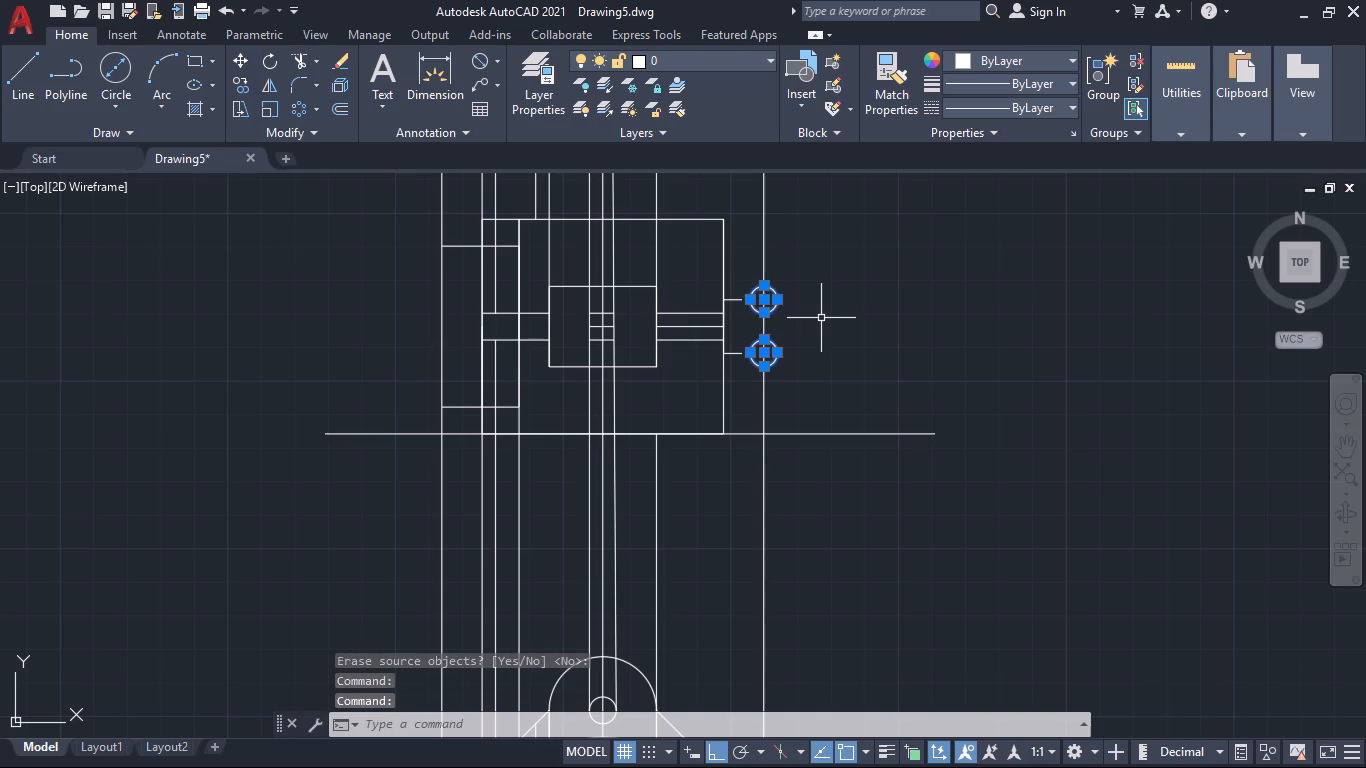
{"action": "type", "text": "MI"}
{"action": "key", "text": "Return"}
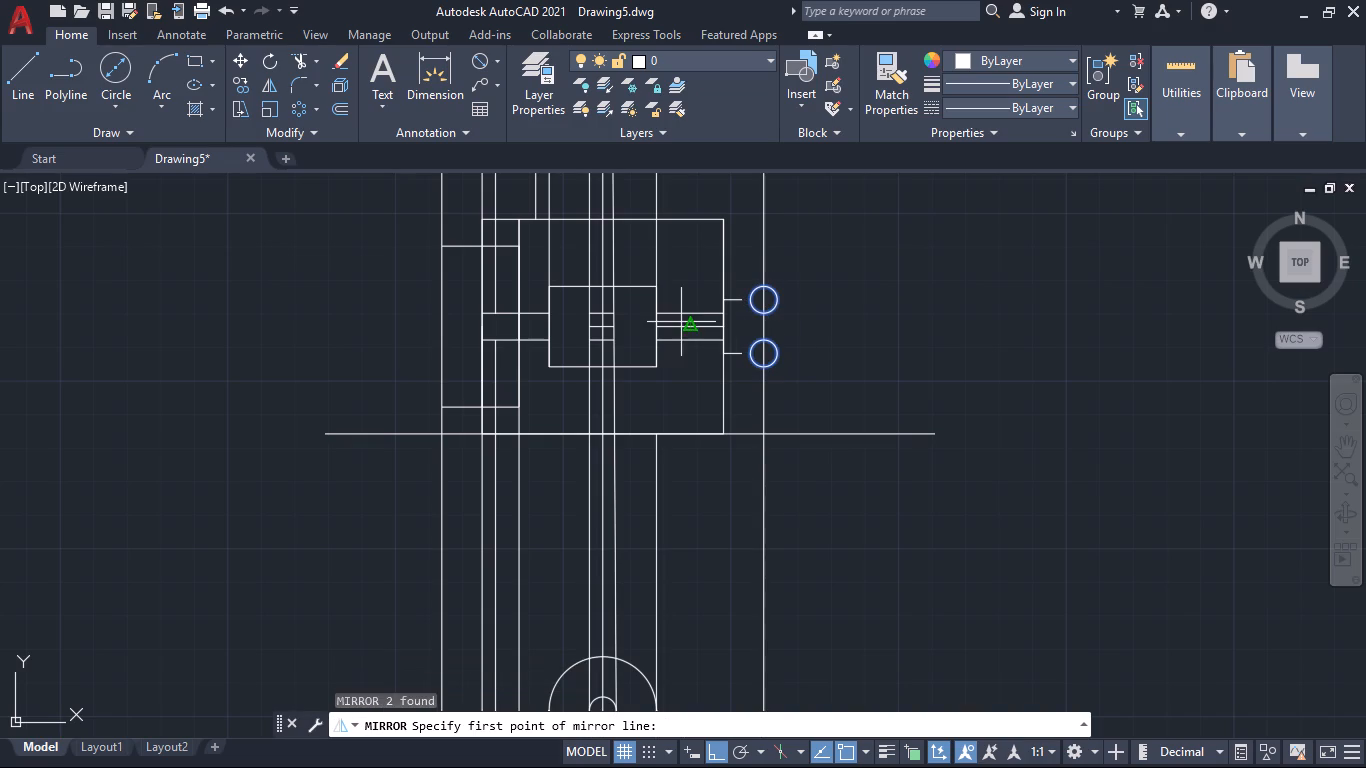
{"action": "left_click", "coordinate": [605, 324]}
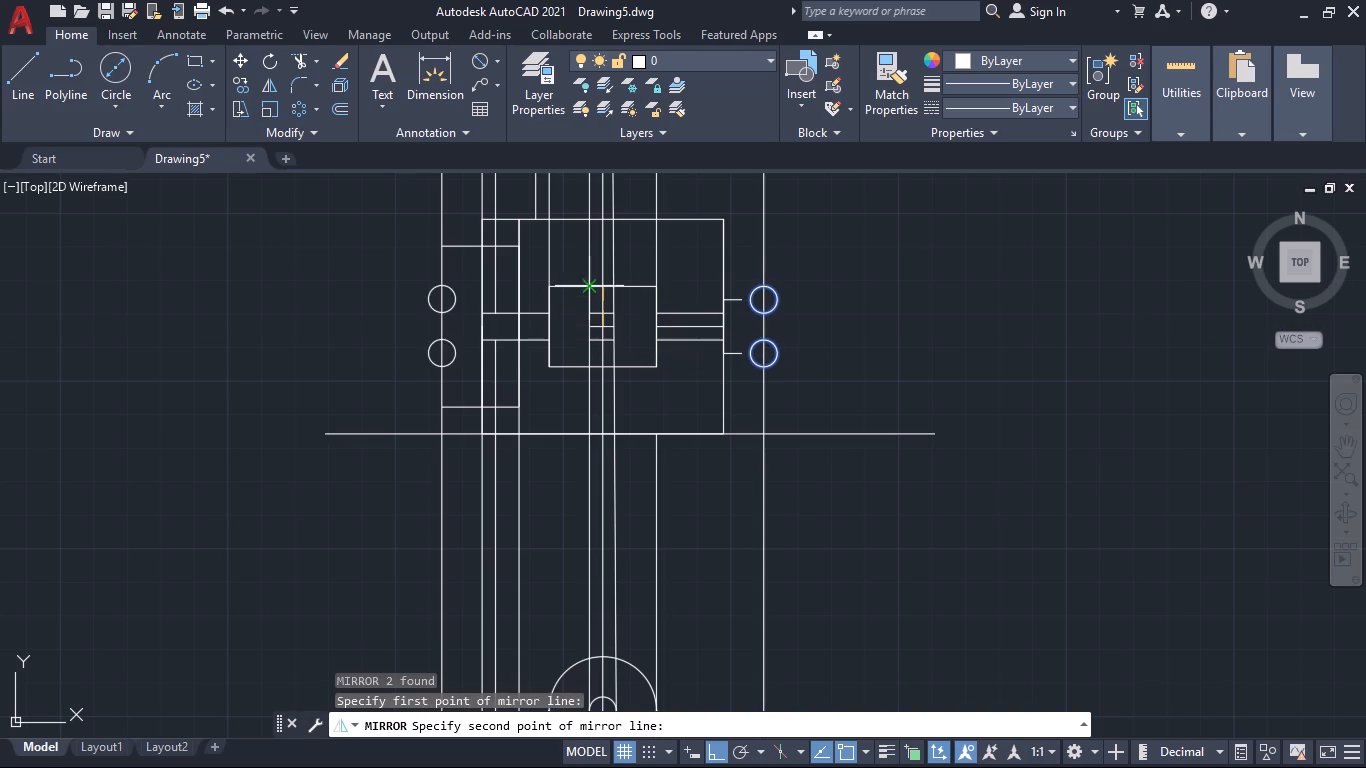
{"action": "left_click", "coordinate": [599, 258]}
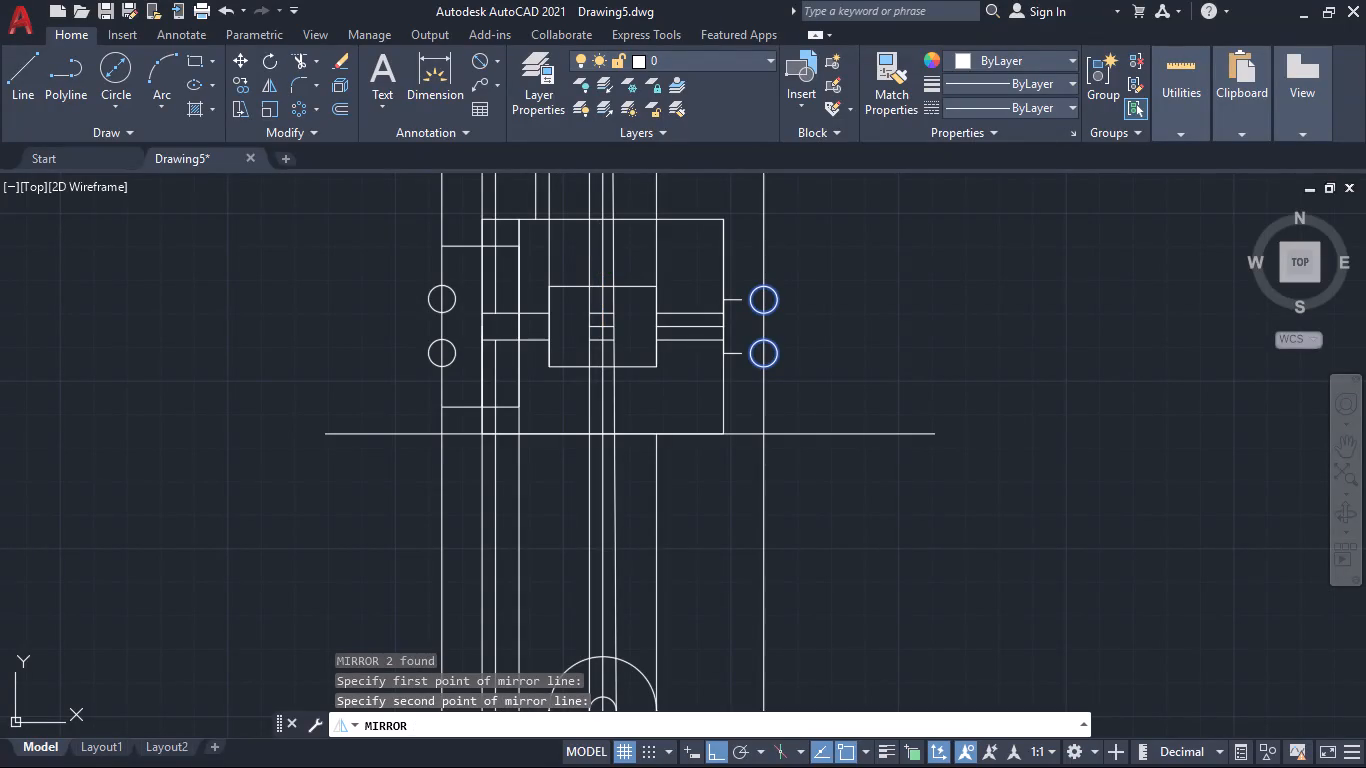
{"action": "key", "text": "Return"}
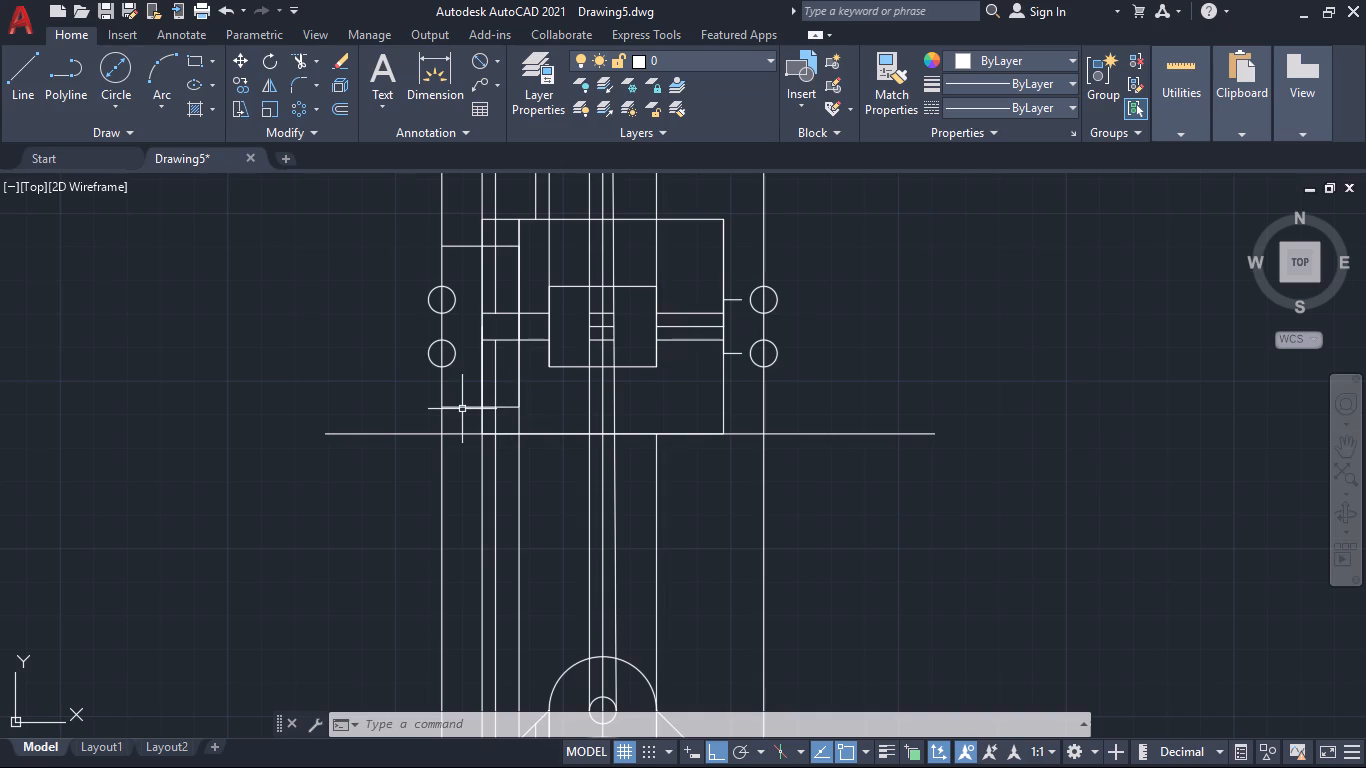
Draw a line from the left outline's lower outer corner 20 outward, up level with the upper edge, and back to its upper outer corner.
{"action": "left_click", "coordinate": [17, 57]}
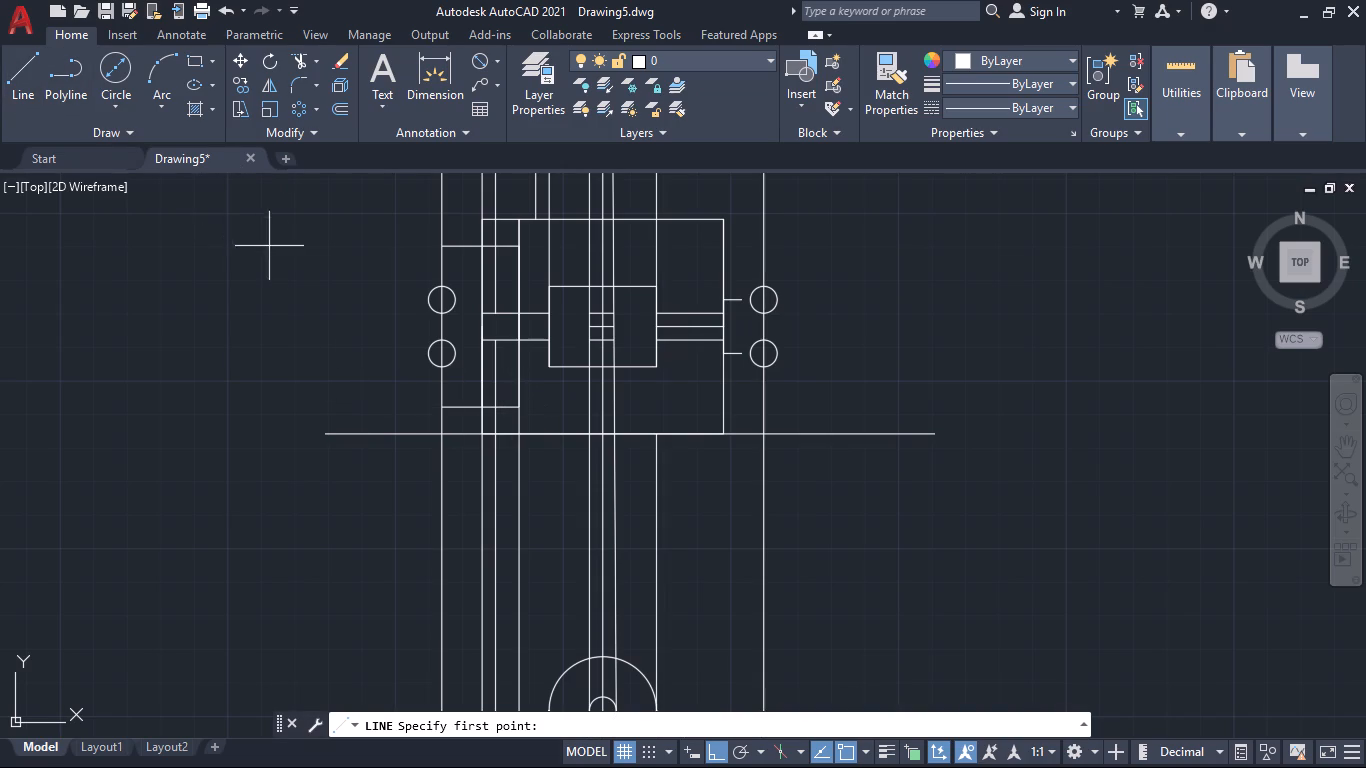
{"action": "left_click", "coordinate": [445, 406]}
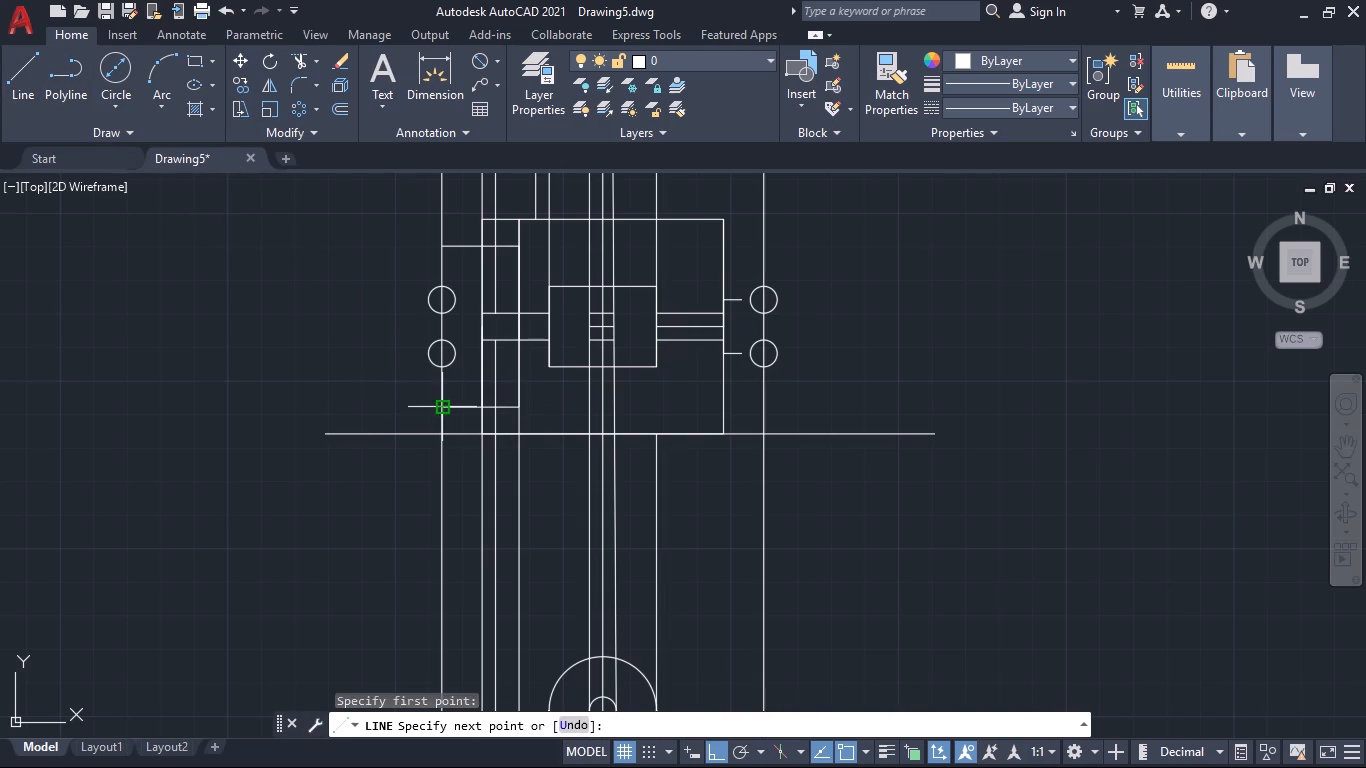
{"action": "type", "text": "20"}
{"action": "key", "text": "Return"}
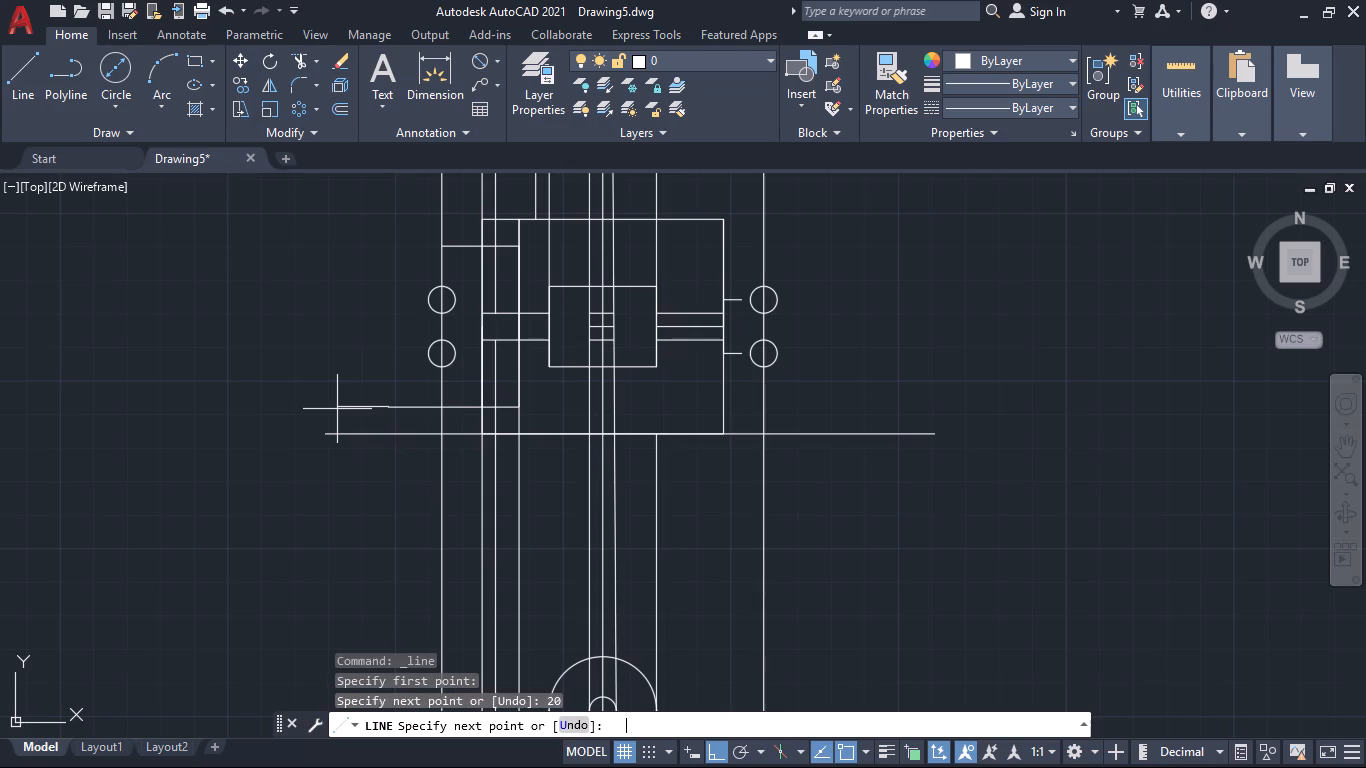
{"action": "left_click", "coordinate": [385, 247]}
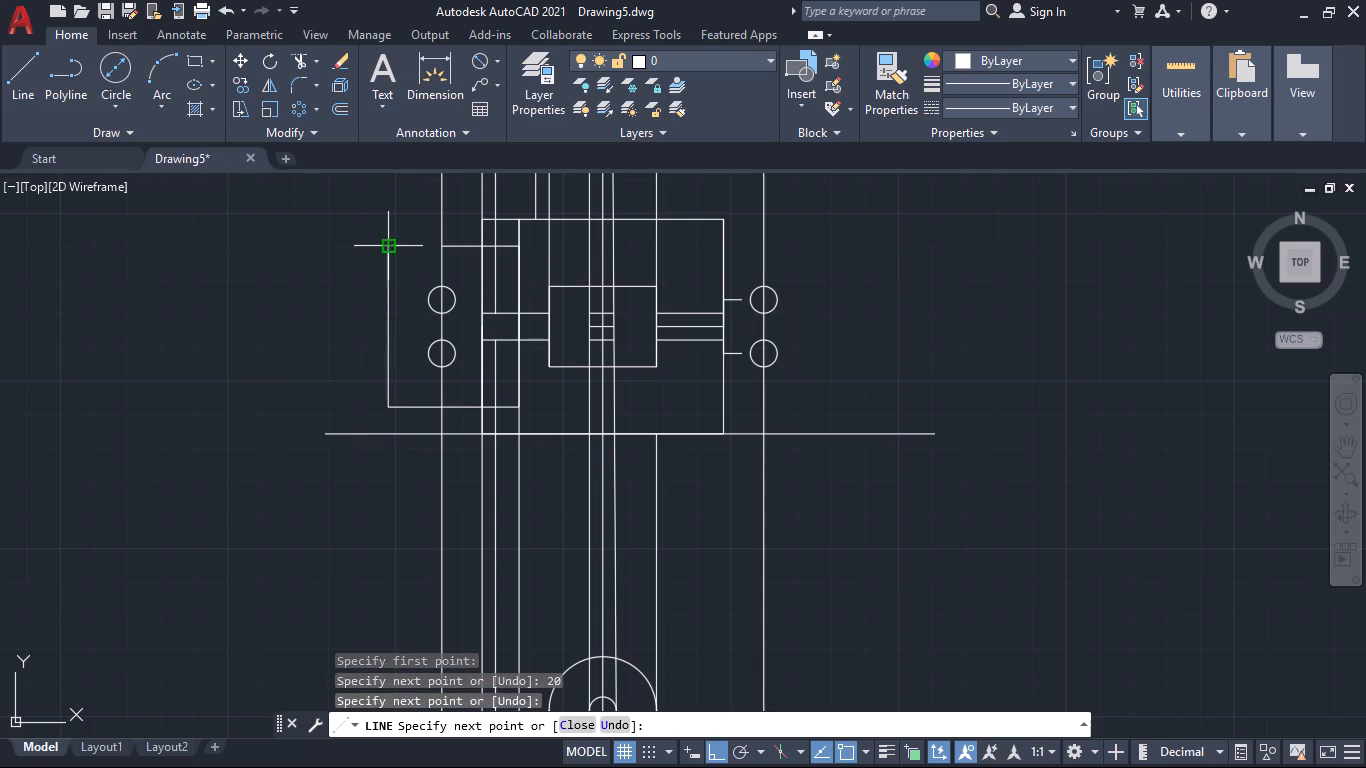
{"action": "left_click", "coordinate": [445, 247]}
{"action": "key", "text": "space"}
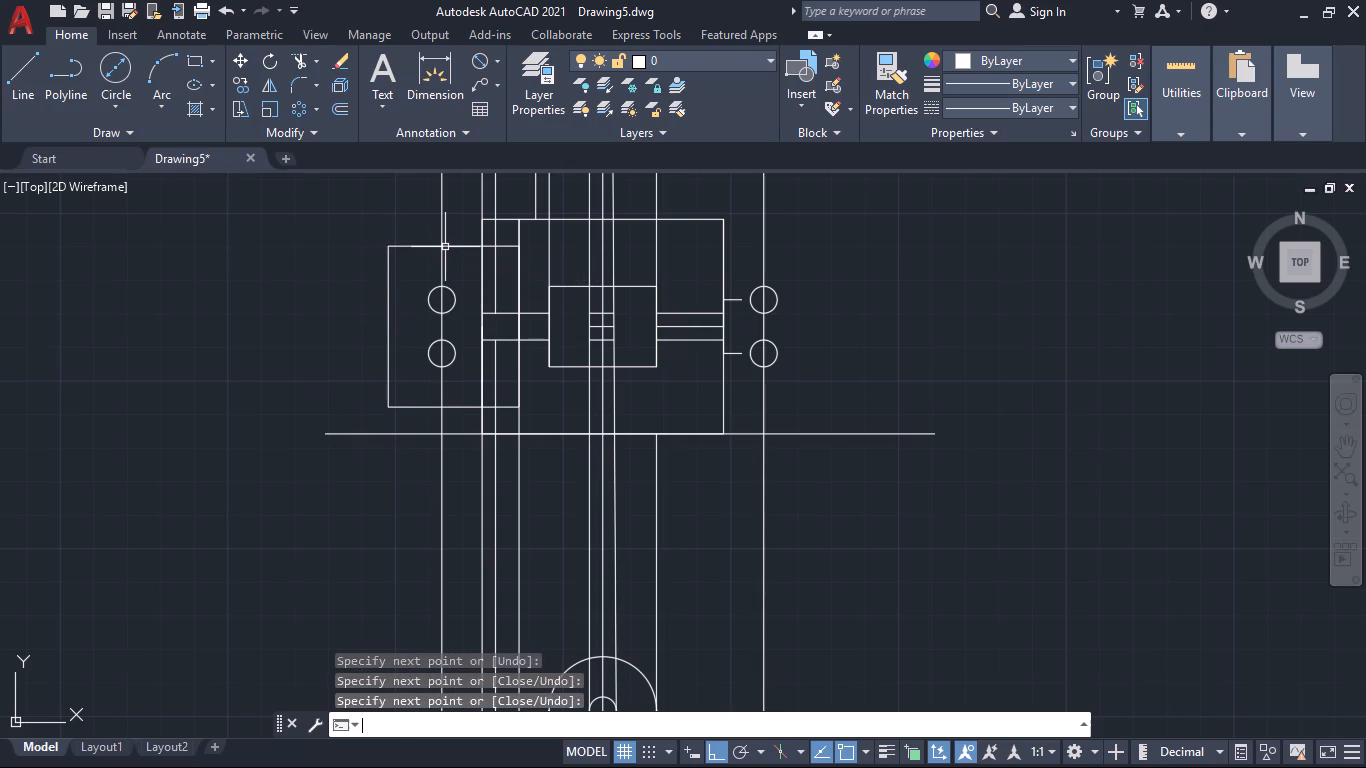
Fillet the upper and lower outer corners of the left side outline with a radius of 20.
{"action": "key", "text": "f"}
{"action": "key", "text": "Return"}
{"action": "key", "text": "r"}
{"action": "key", "text": "Return"}
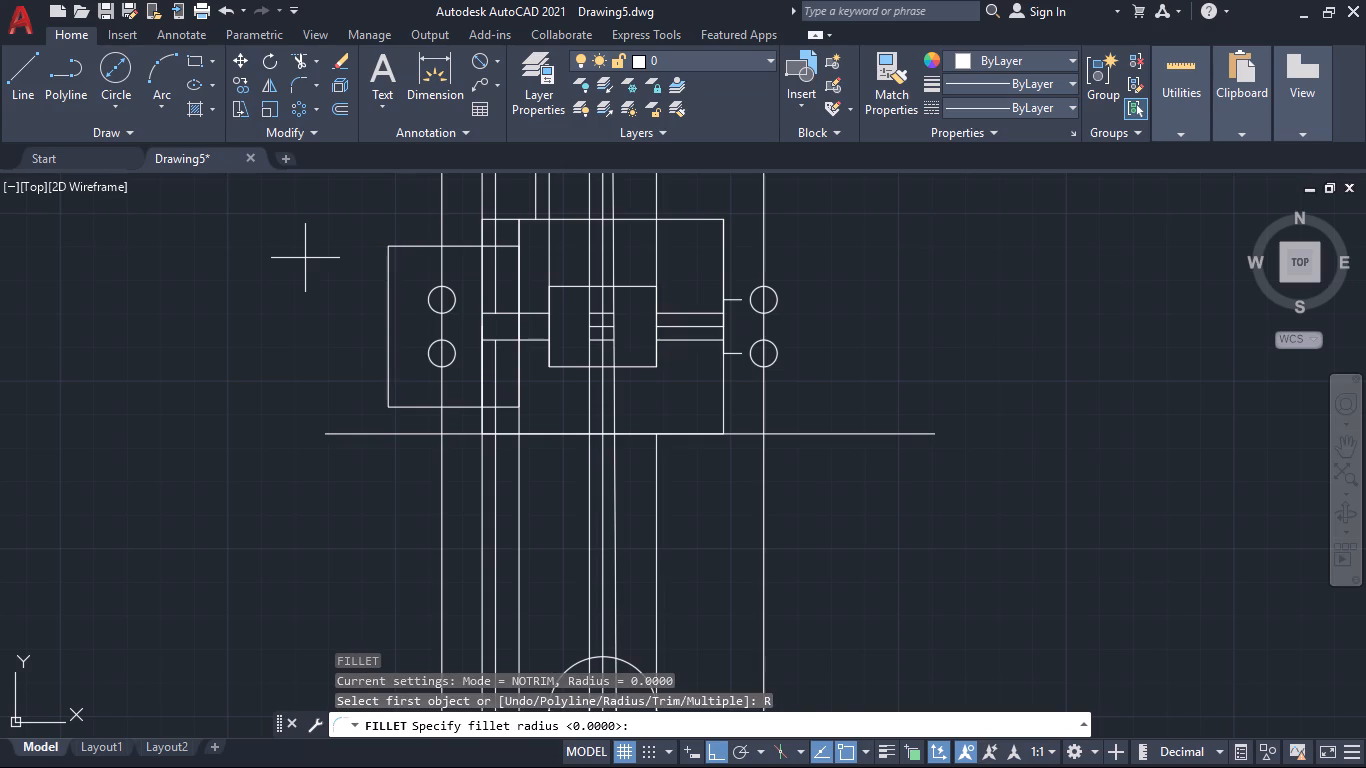
{"action": "type", "text": "20"}
{"action": "key", "text": "Return"}
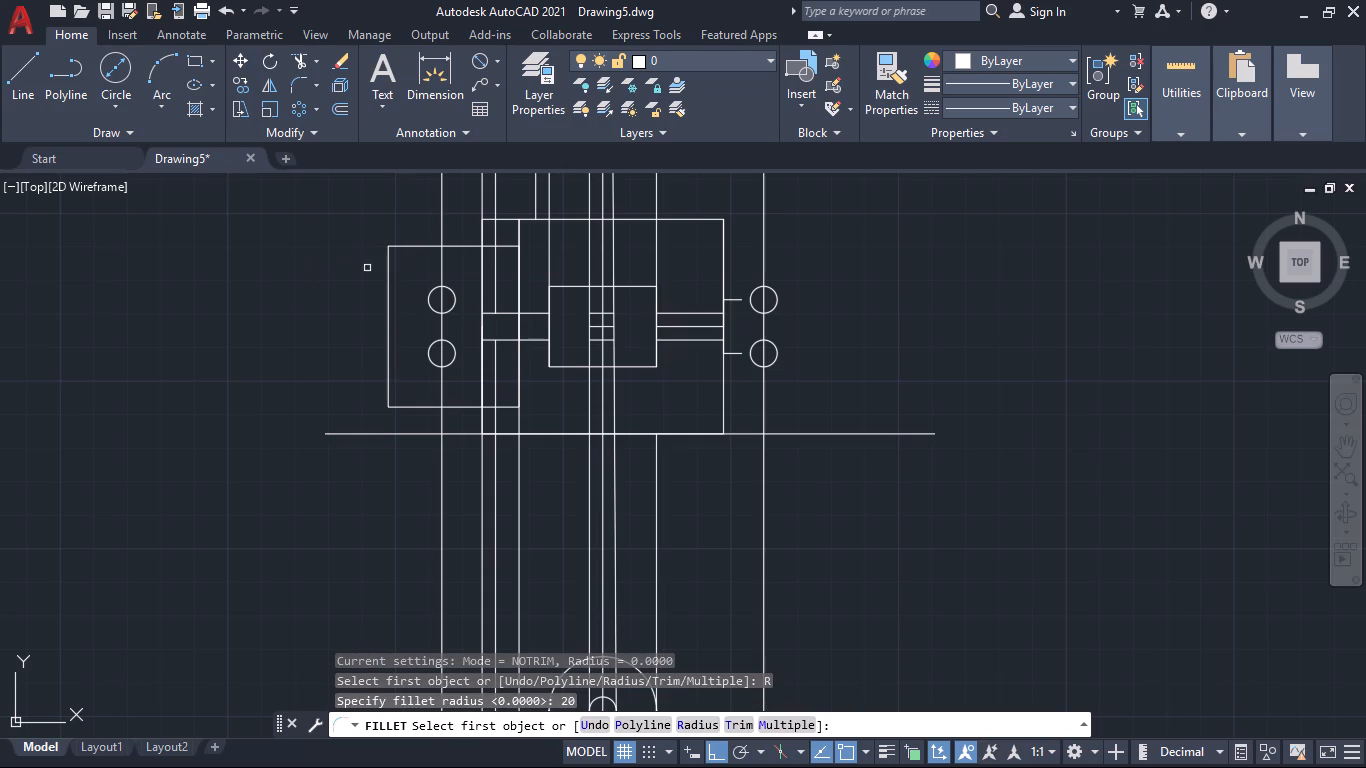
{"action": "left_click", "coordinate": [386, 280]}
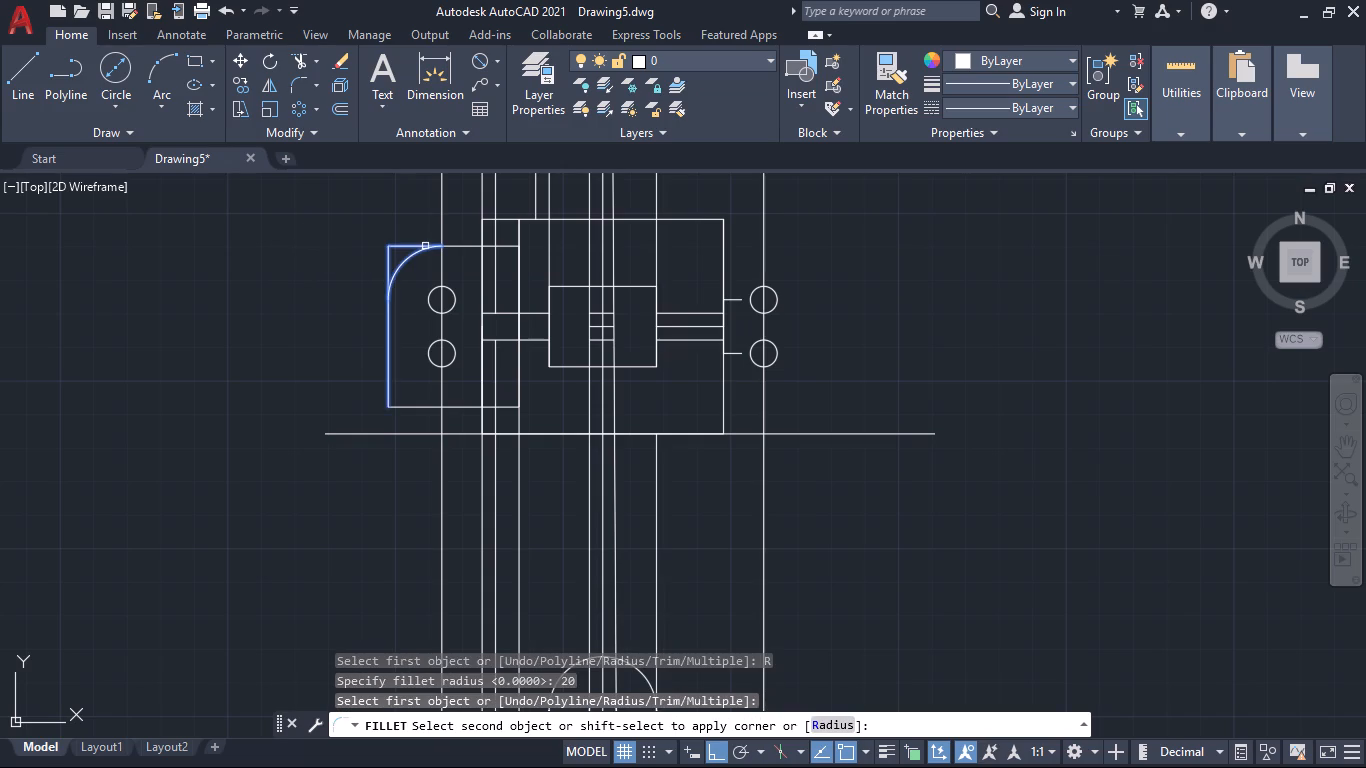
{"action": "left_click", "coordinate": [425, 246]}
{"action": "key", "text": "space"}
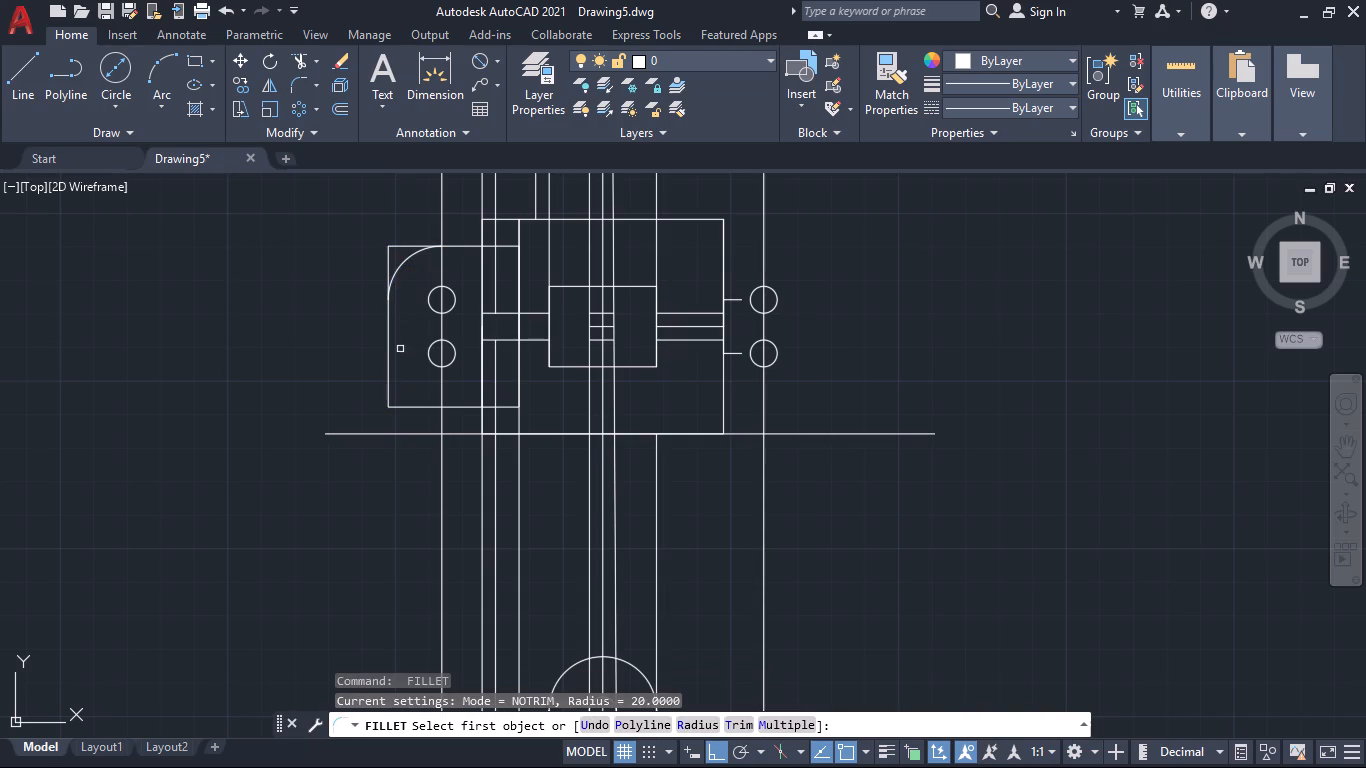
{"action": "left_click", "coordinate": [386, 381]}
{"action": "left_click", "coordinate": [417, 407]}
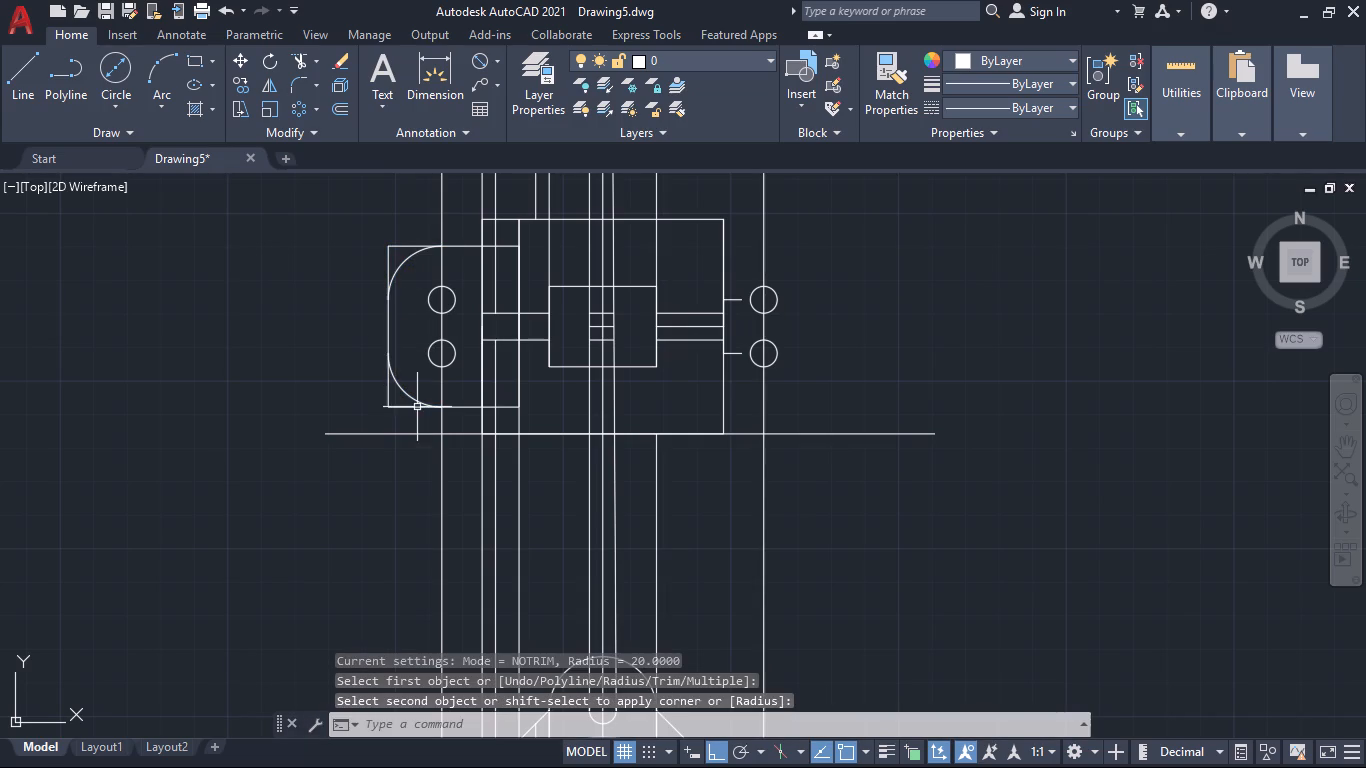
Trim the leftover square corners outside both fillets of the left side outline.
{"action": "type", "text": "TR"}
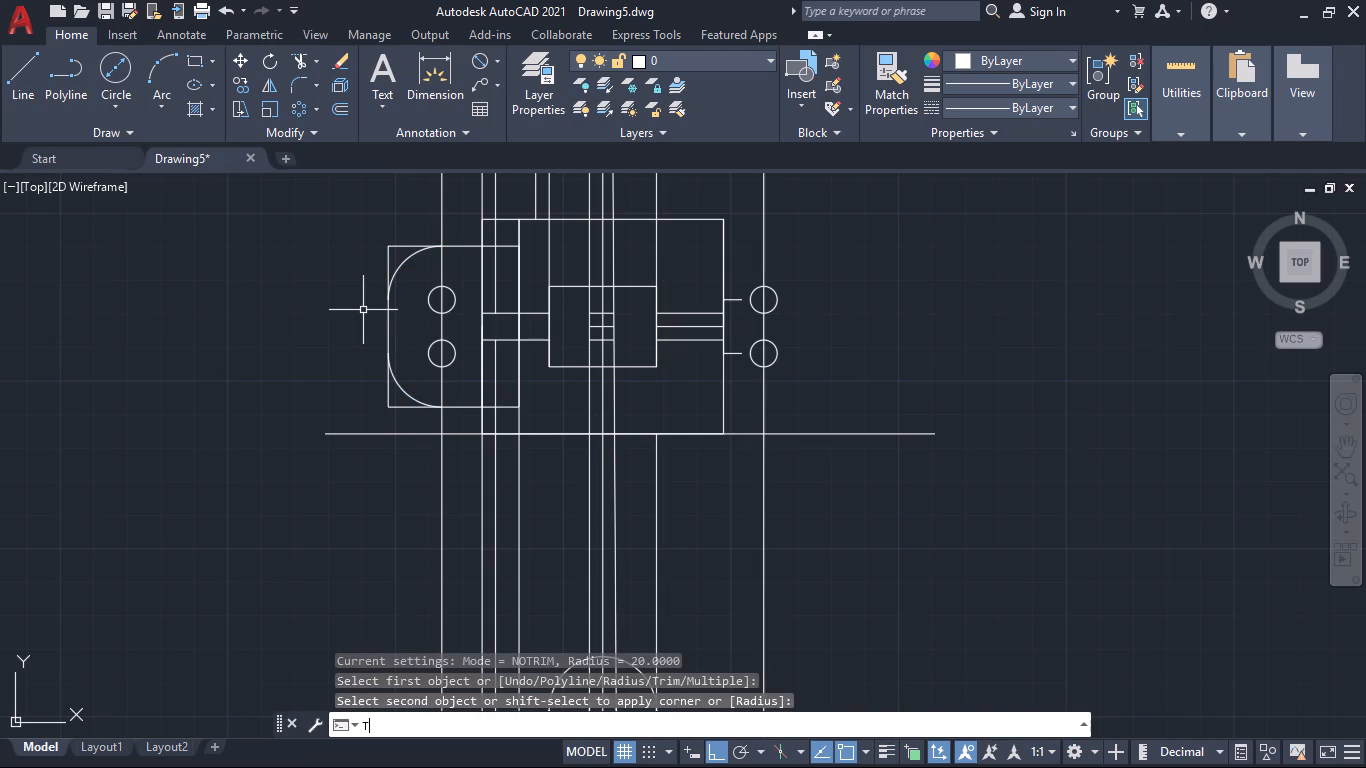
{"action": "key", "text": "Return"}
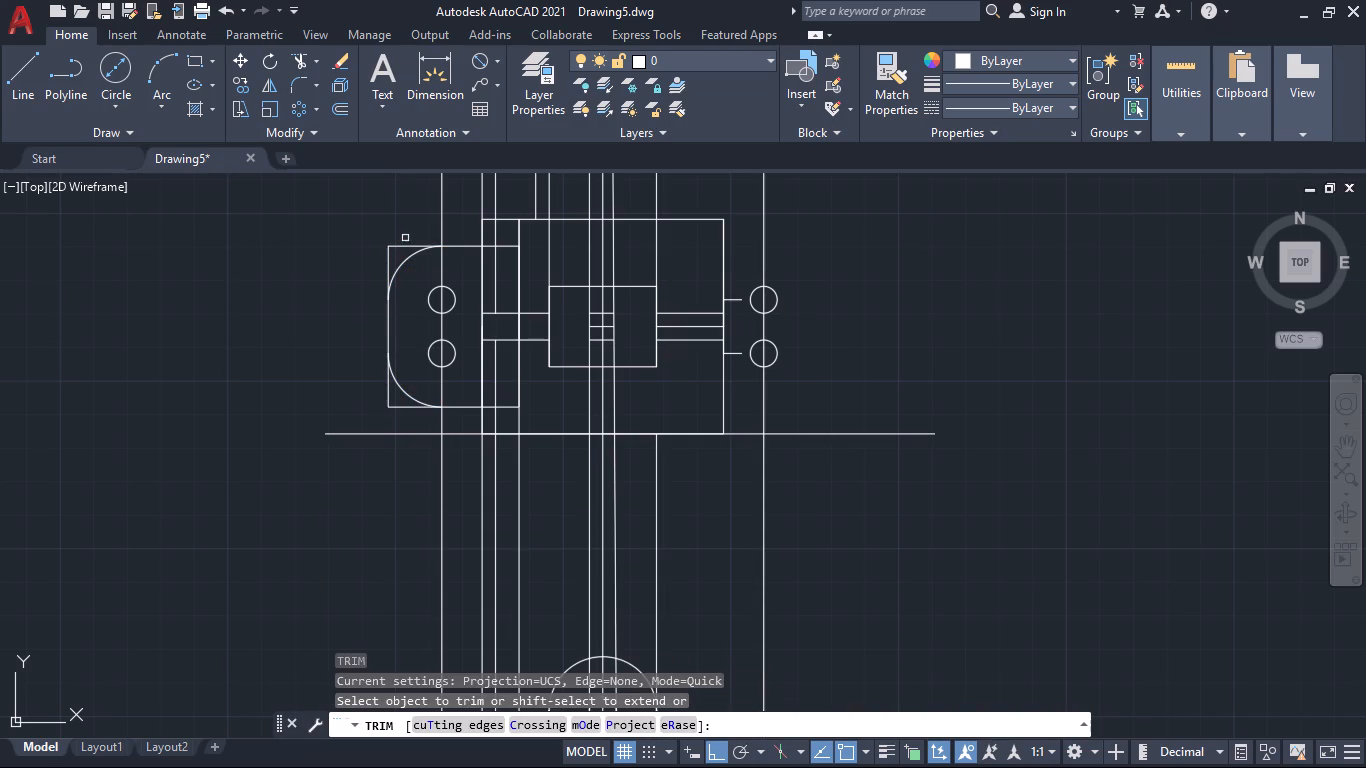
{"action": "left_click", "coordinate": [409, 237]}
{"action": "left_click", "coordinate": [374, 275]}
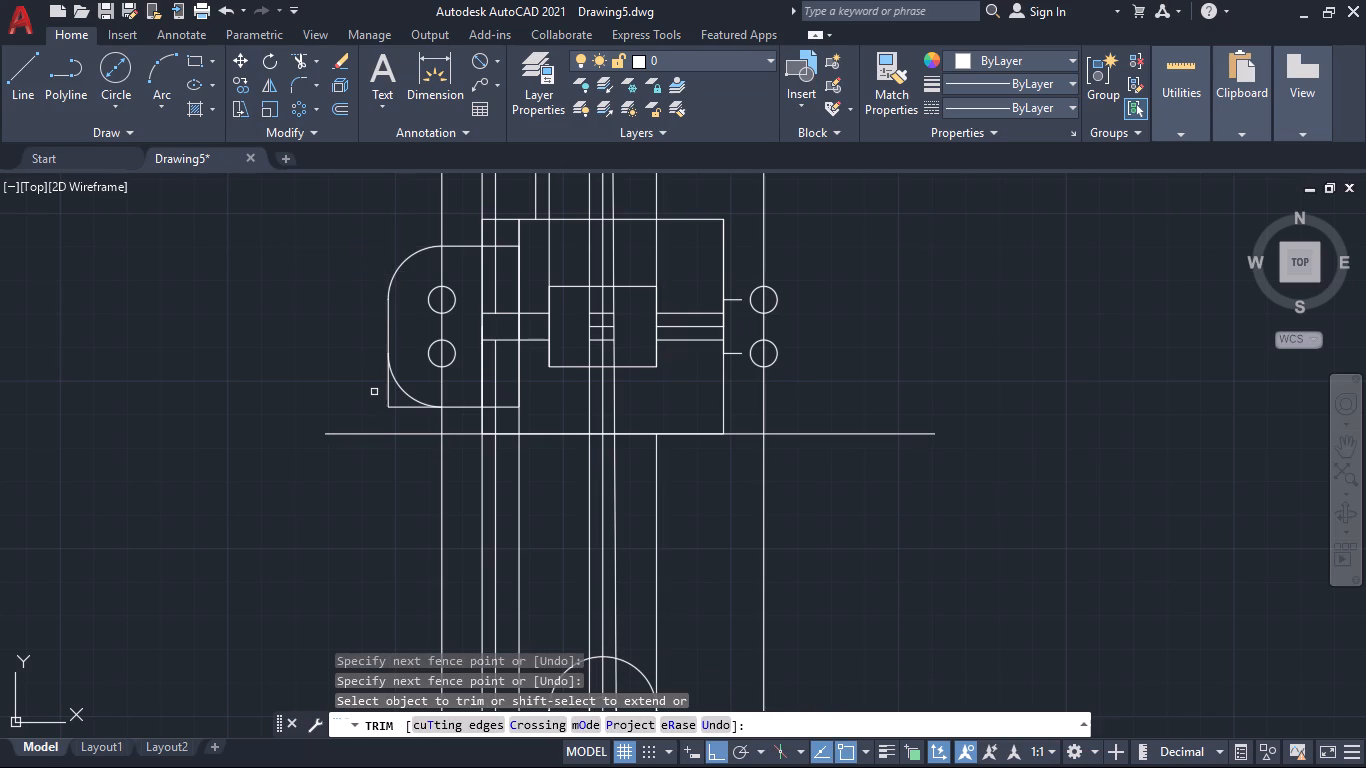
{"action": "left_click", "coordinate": [374, 391]}
{"action": "left_click", "coordinate": [411, 413]}
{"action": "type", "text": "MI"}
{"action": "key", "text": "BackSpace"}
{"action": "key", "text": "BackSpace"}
Trim the vertical ray segments inside the left side outline, both below and above the left rib.
{"action": "left_click", "coordinate": [463, 378]}
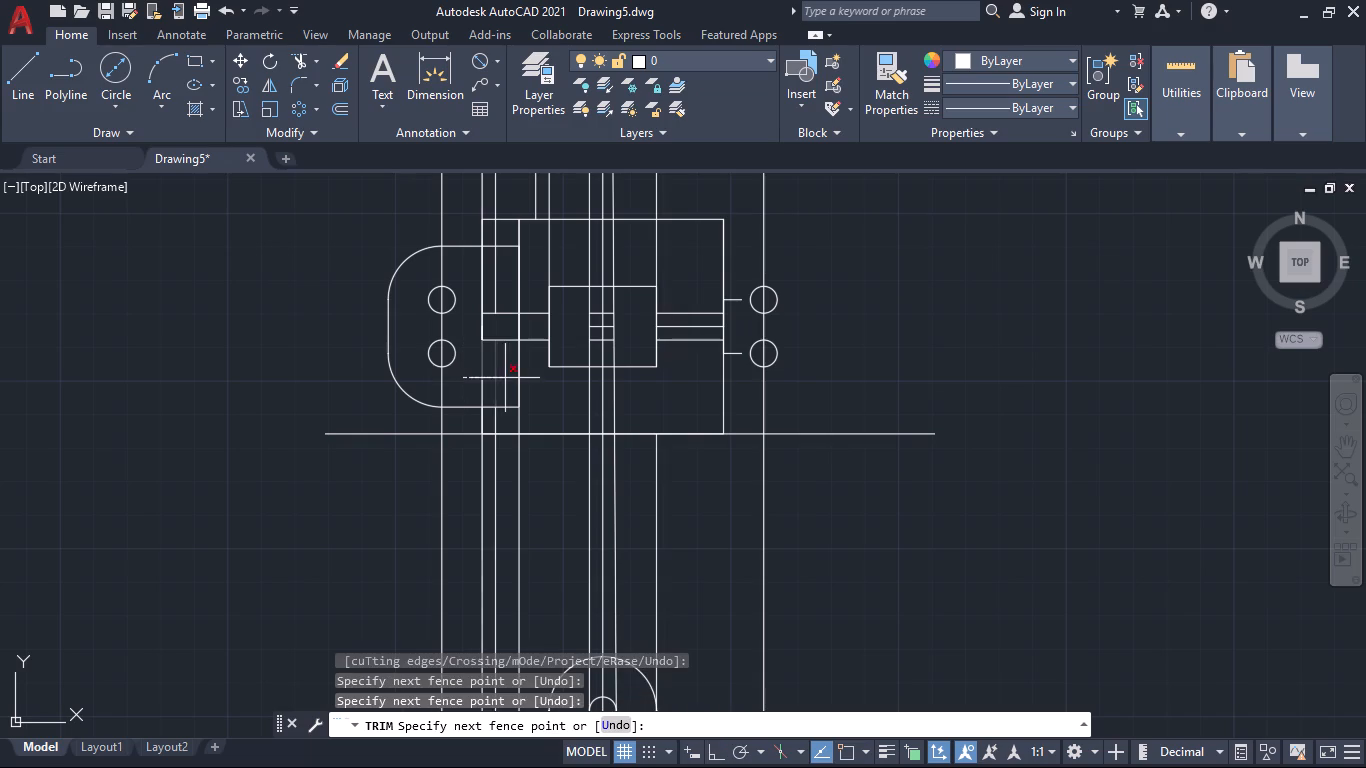
{"action": "left_click", "coordinate": [505, 378]}
{"action": "left_click", "coordinate": [500, 393]}
{"action": "left_click", "coordinate": [472, 397]}
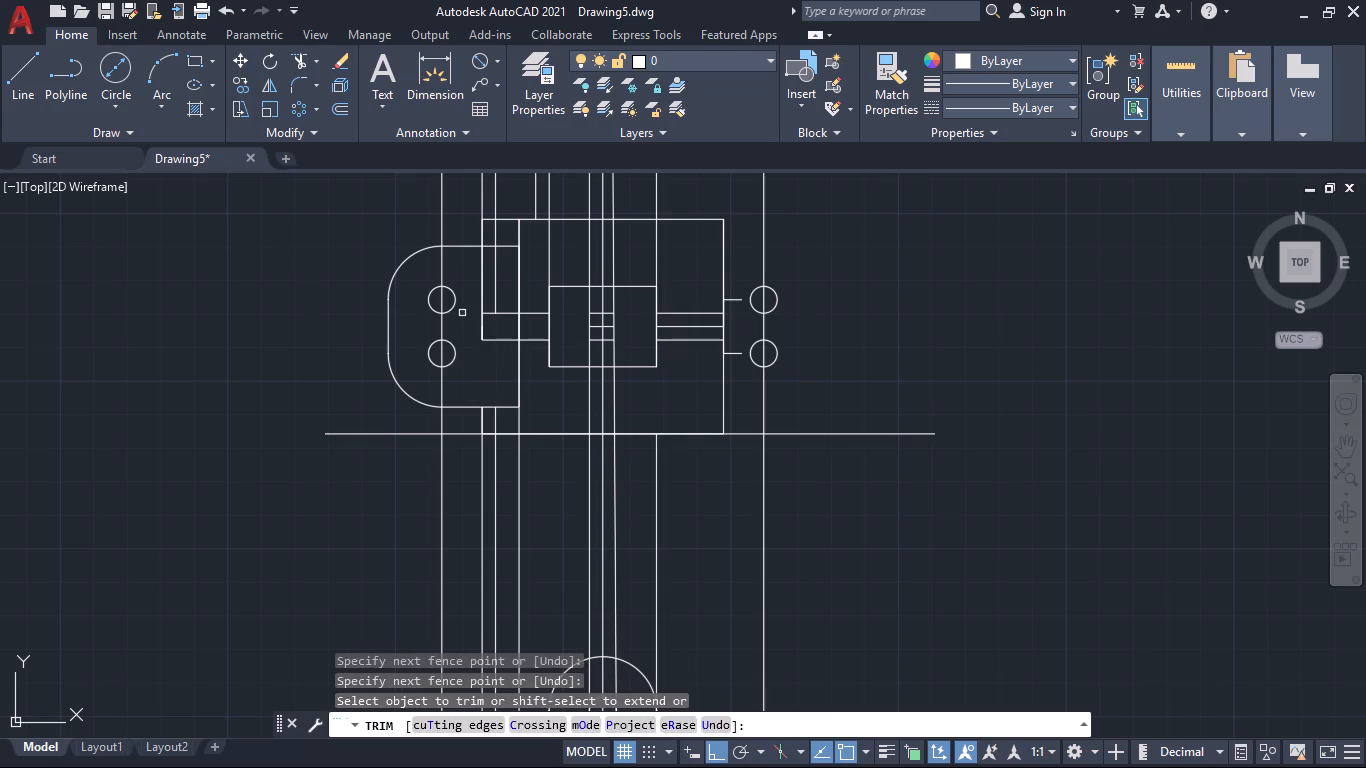
{"action": "left_click", "coordinate": [476, 276]}
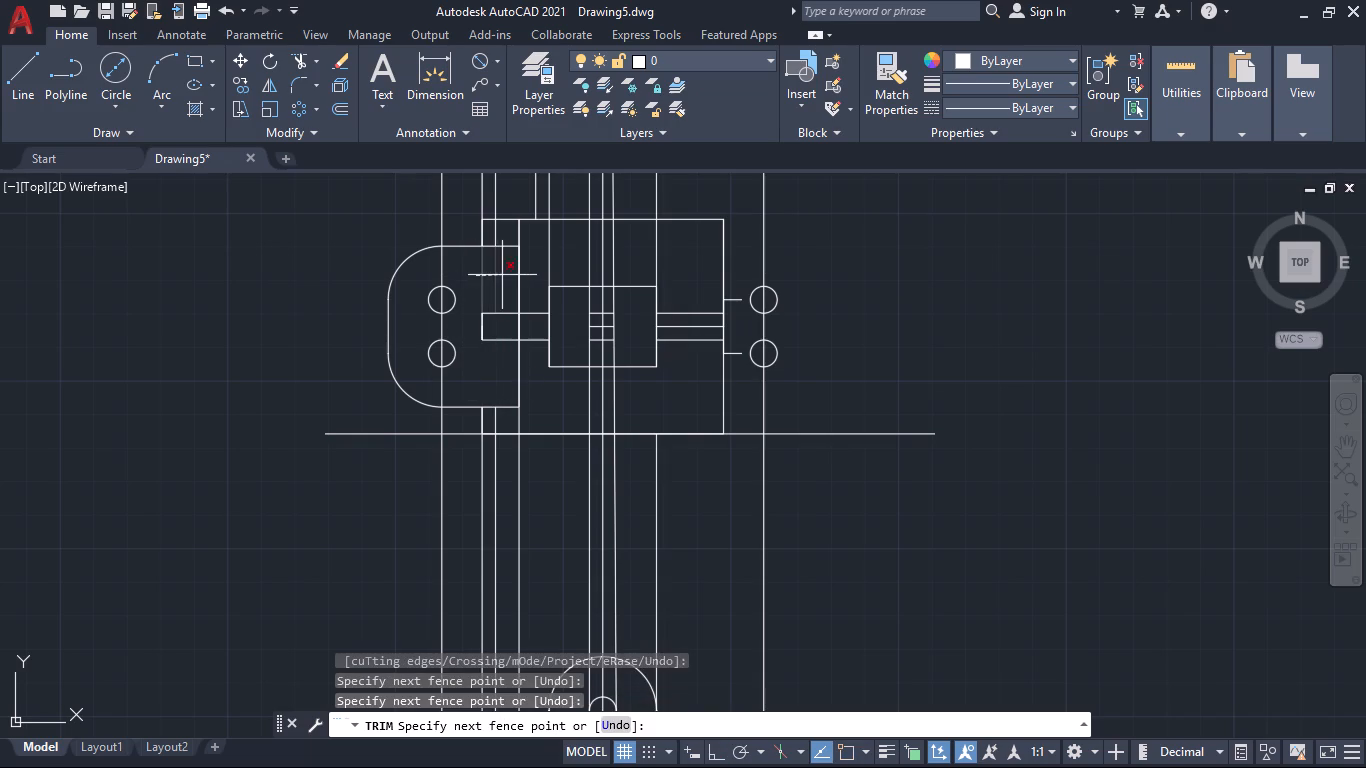
{"action": "left_click", "coordinate": [503, 275]}
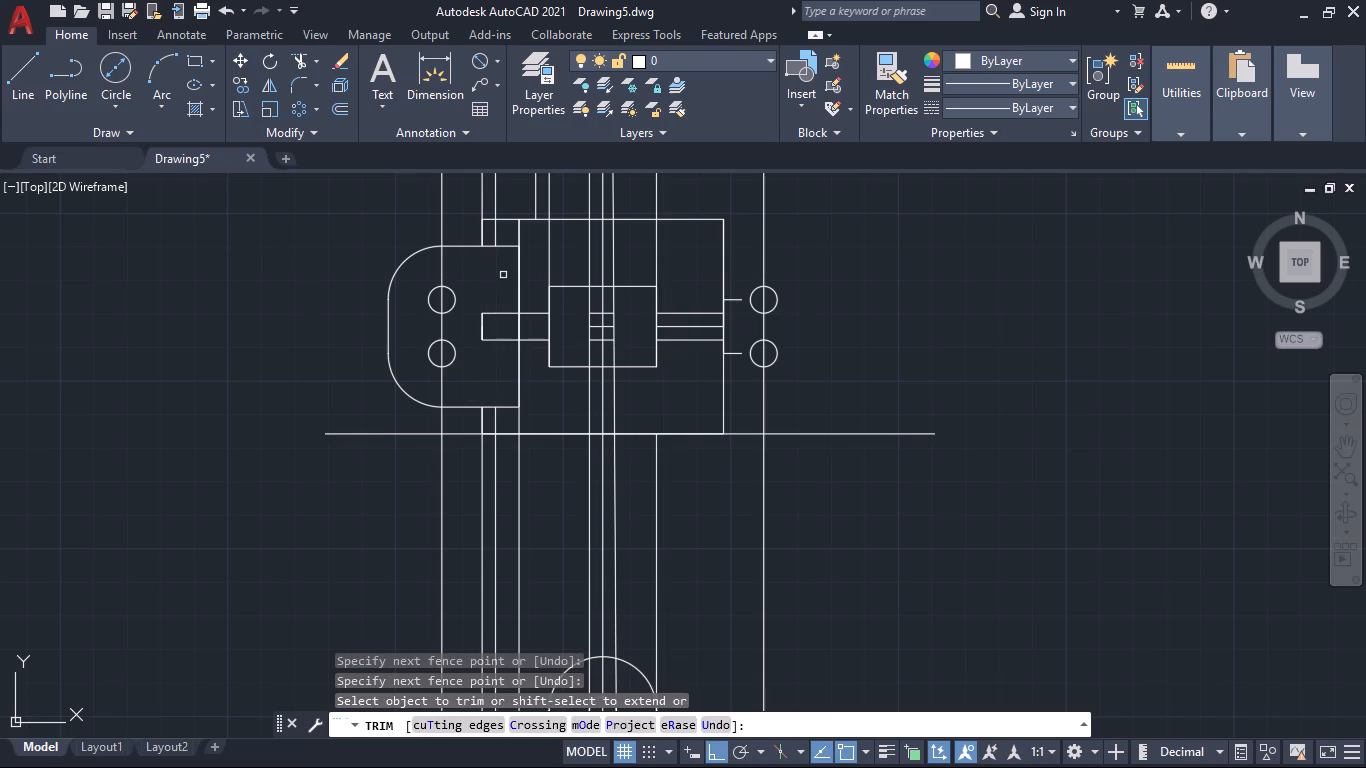
Trim the pieces of the left outline's inner vertical edge that cross the left rib.
{"action": "left_click", "coordinate": [512, 329]}
{"action": "left_click", "coordinate": [530, 329]}
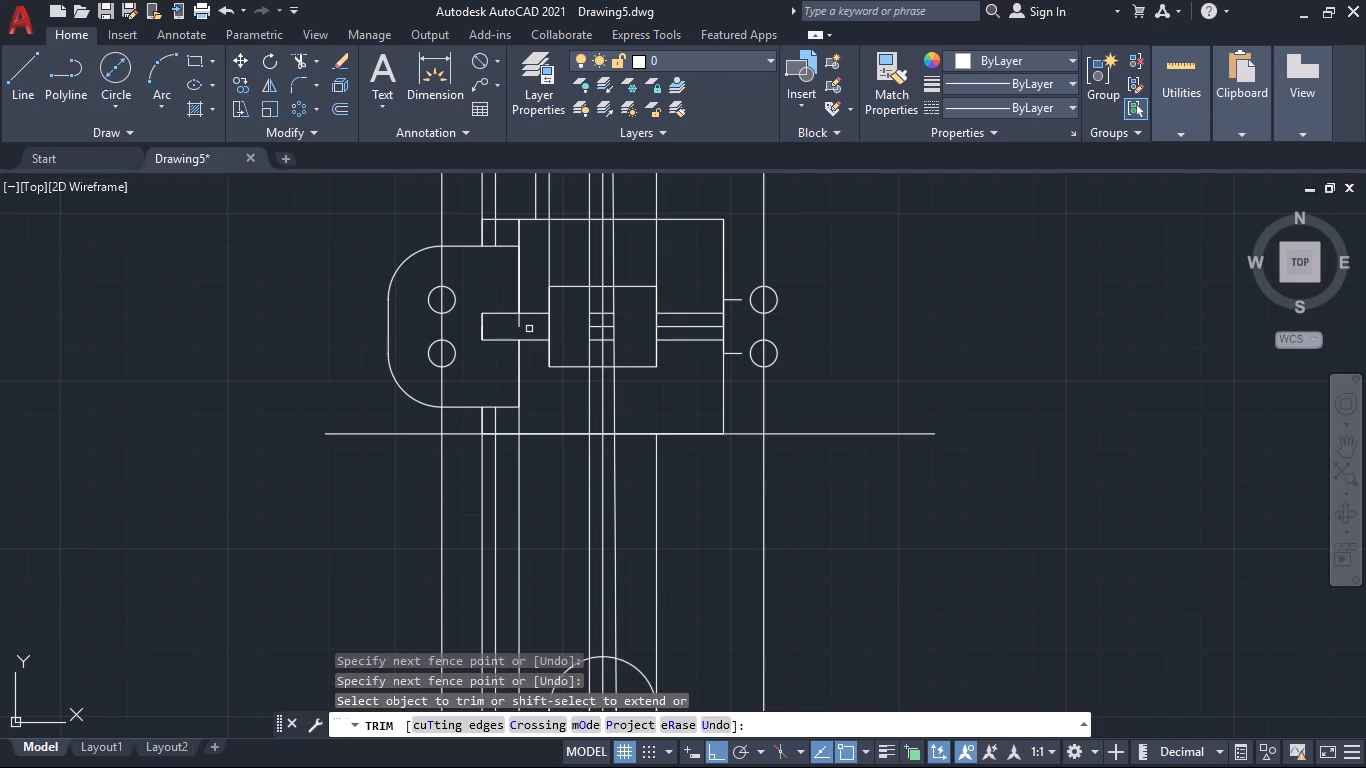
{"action": "left_click", "coordinate": [527, 327]}
{"action": "left_click", "coordinate": [509, 324]}
Trim the short horizontal segments between the vertical rays inside the central square.
{"action": "left_click", "coordinate": [597, 339]}
{"action": "left_click", "coordinate": [594, 307]}
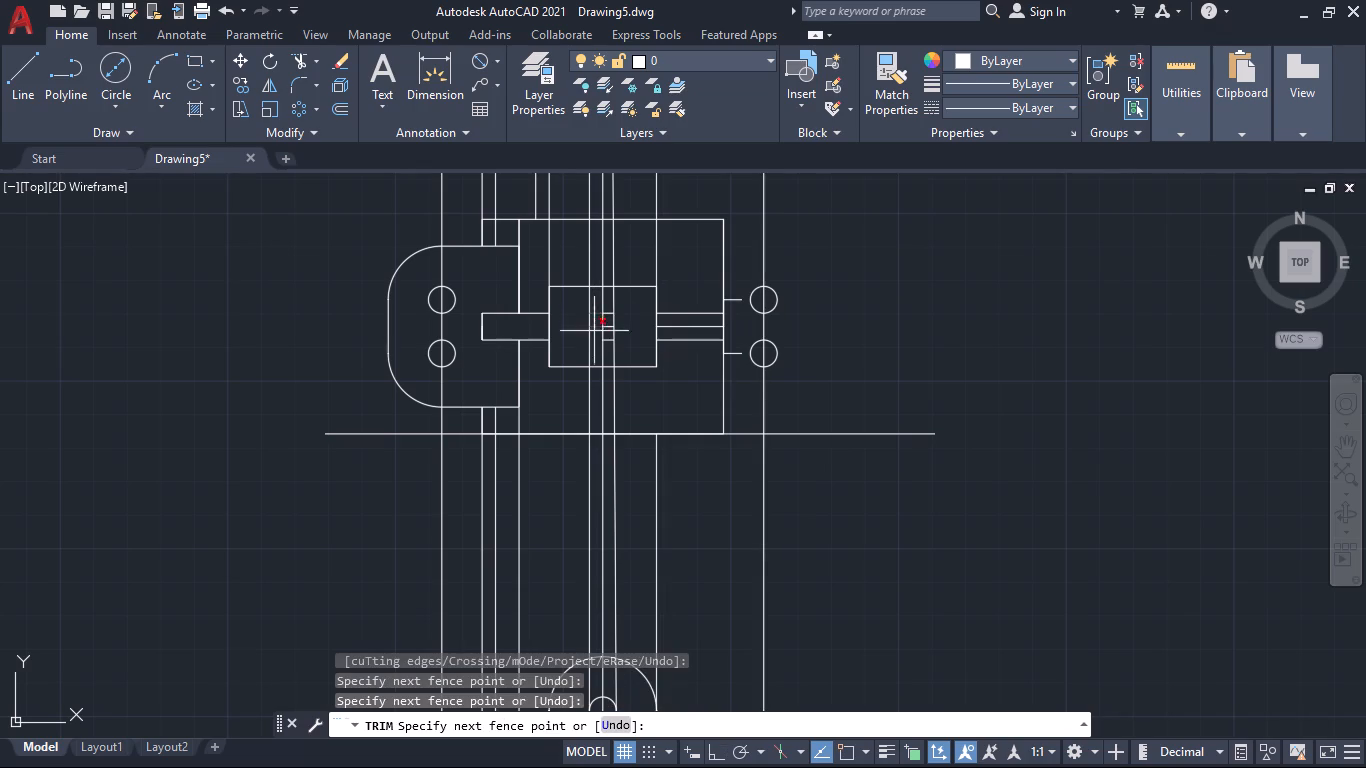
{"action": "left_click", "coordinate": [594, 331]}
{"action": "left_click", "coordinate": [607, 309]}
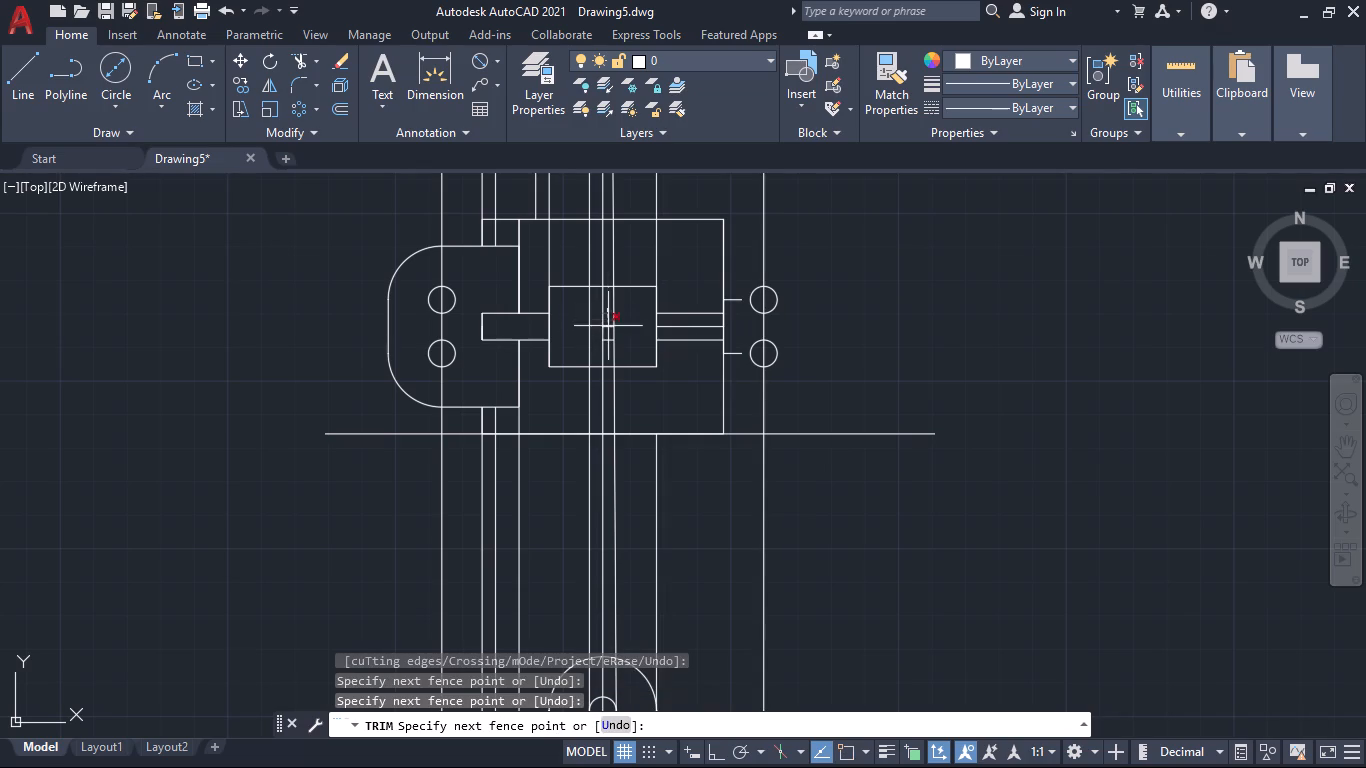
{"action": "left_click", "coordinate": [608, 345]}
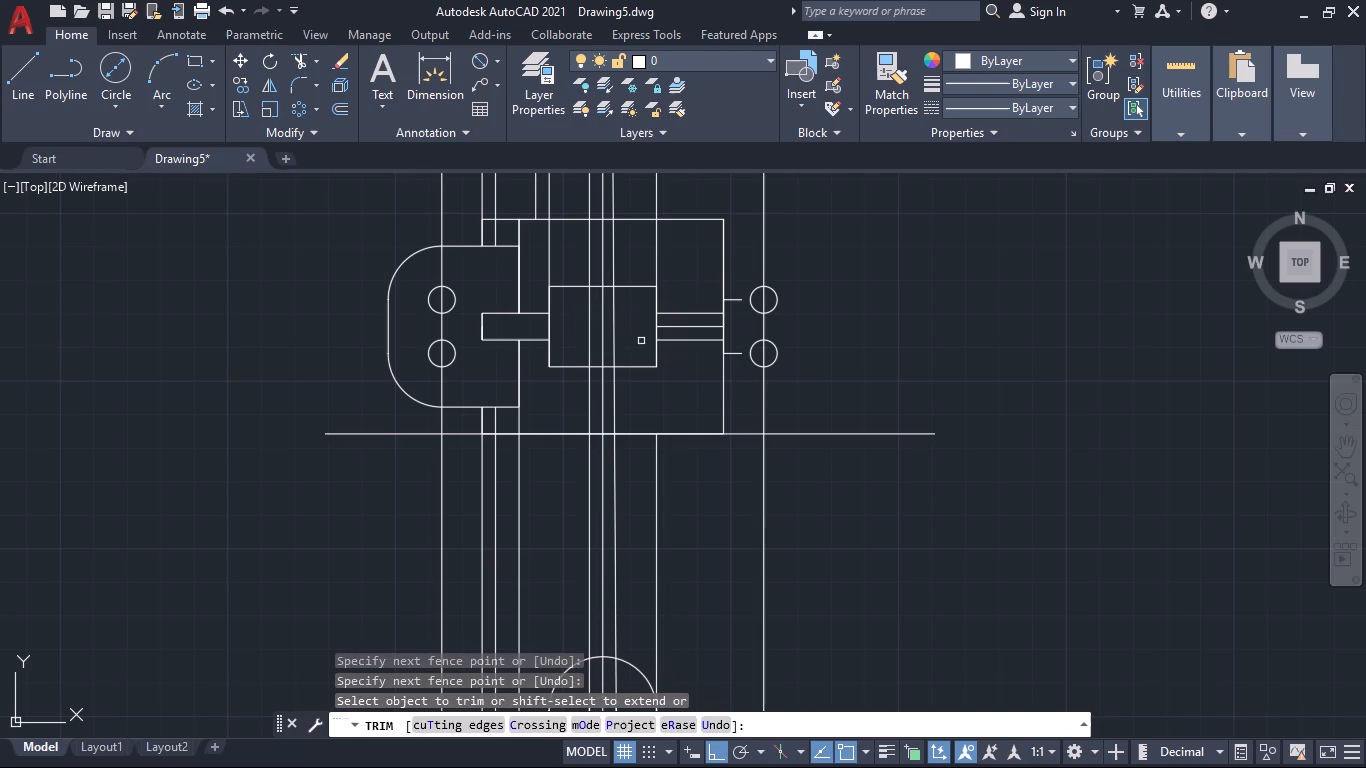
Trim the vertical rays between the top view's upper edge and the central square, leaving the centreline.
{"action": "left_click", "coordinate": [543, 269]}
{"action": "left_click", "coordinate": [558, 264]}
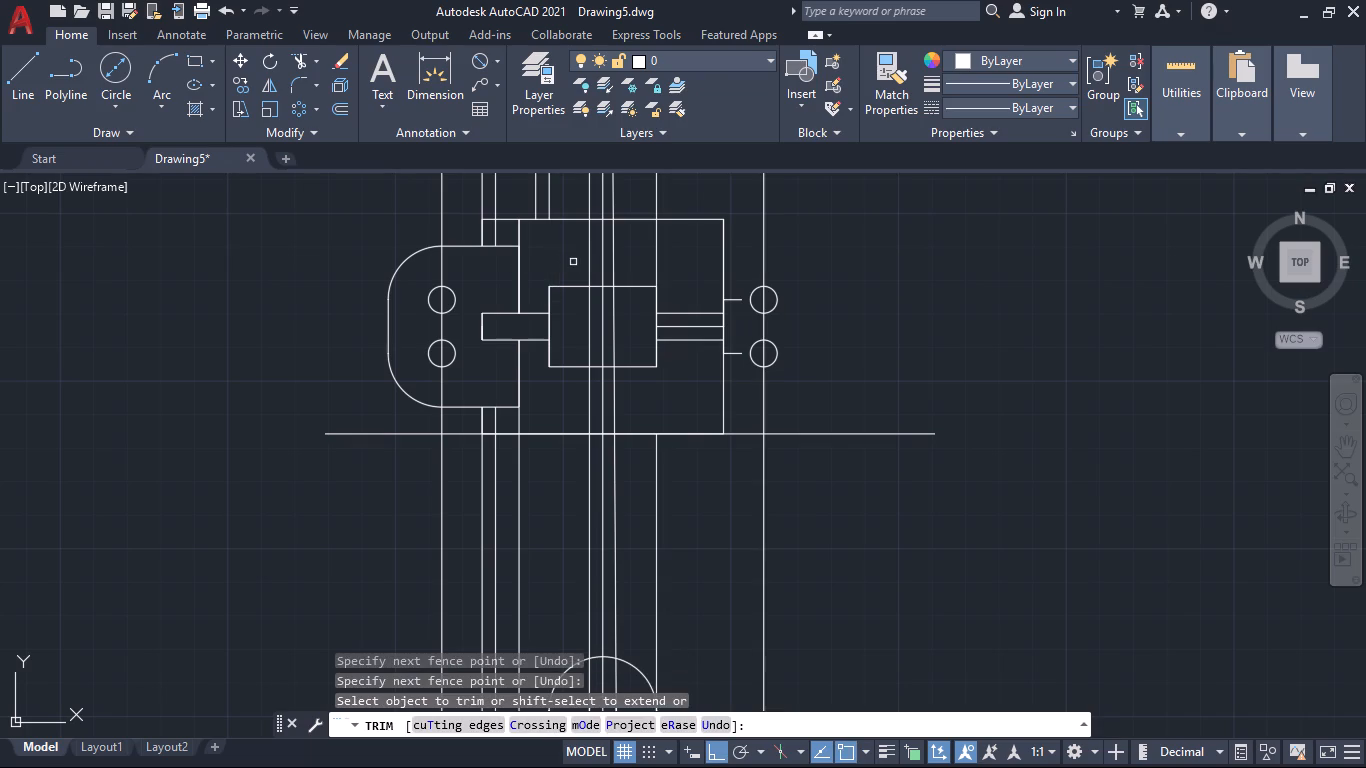
{"action": "left_click", "coordinate": [573, 262]}
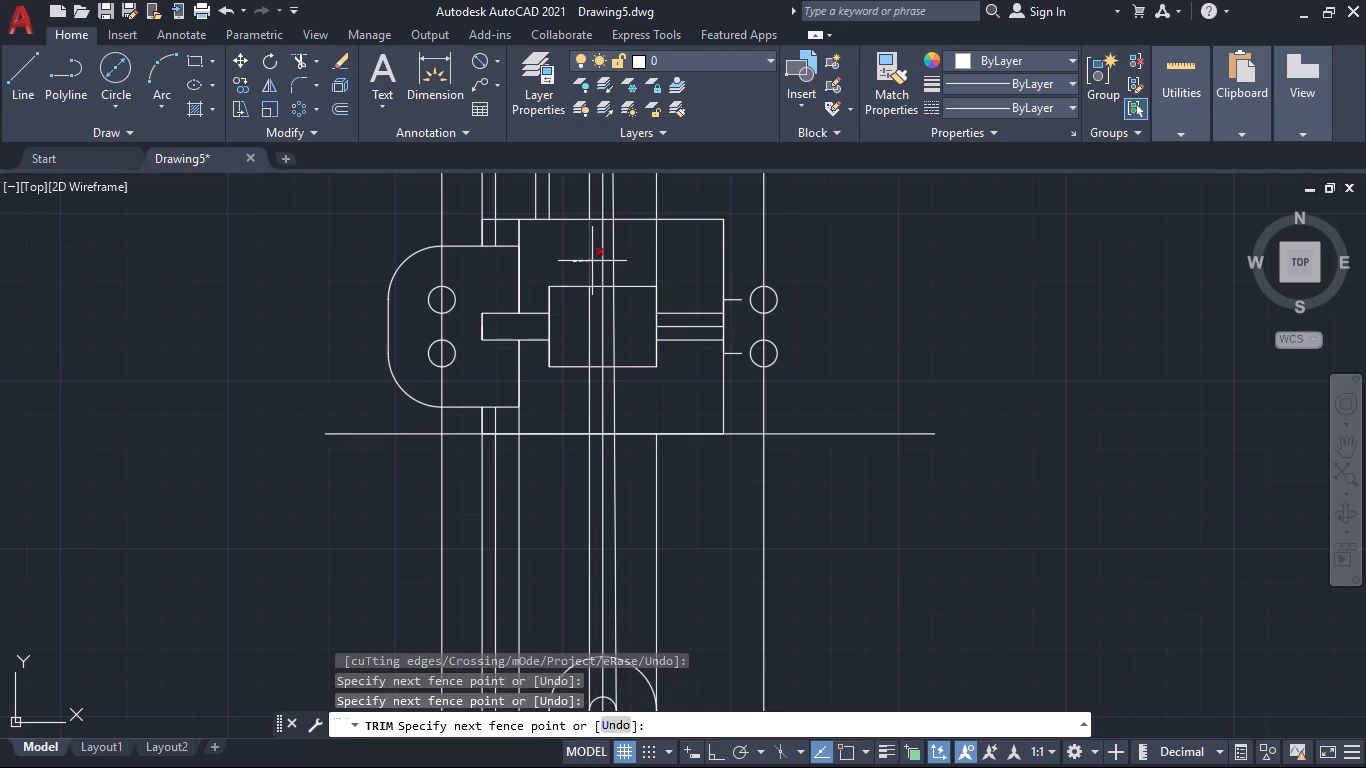
{"action": "left_click", "coordinate": [592, 261]}
{"action": "left_click", "coordinate": [611, 261]}
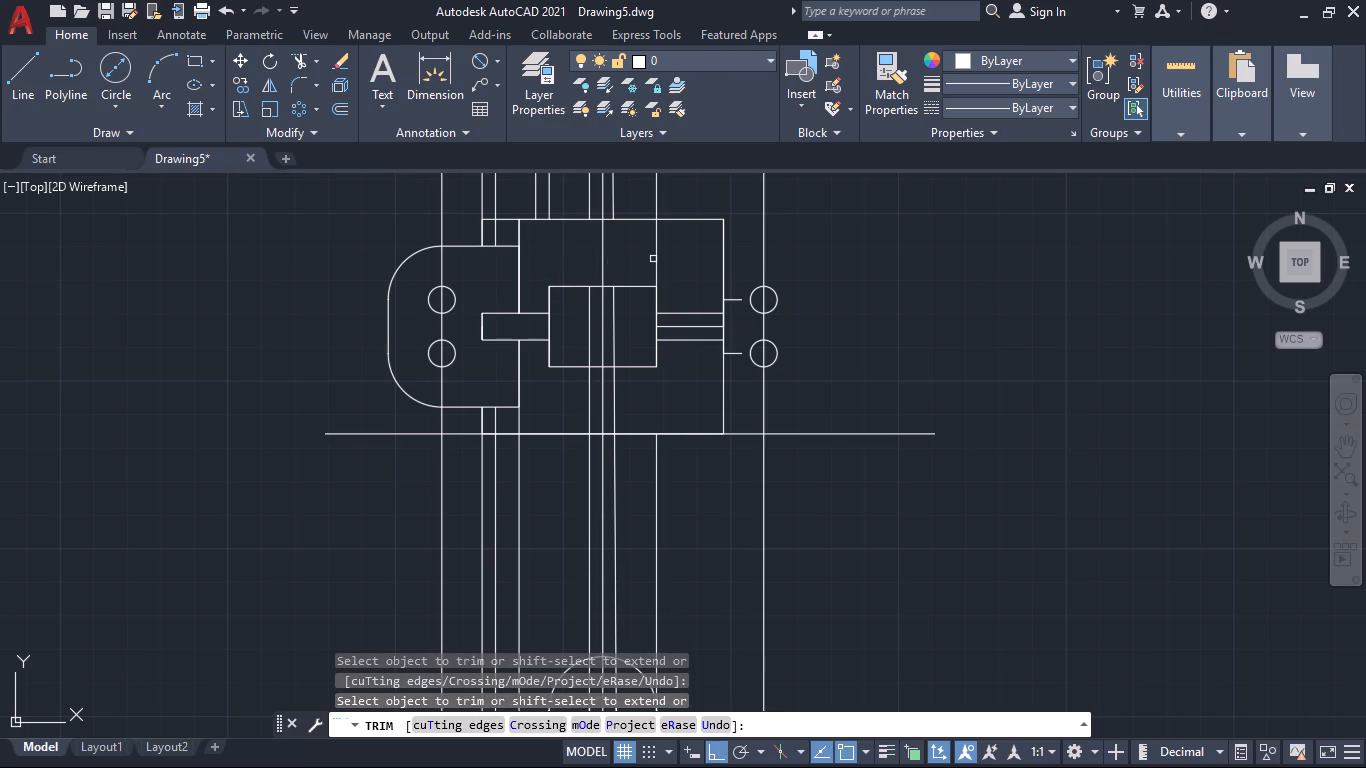
{"action": "left_click", "coordinate": [659, 259]}
Trim all the projection rays extending above the top view.
{"action": "left_click", "coordinate": [440, 201]}
{"action": "left_click", "coordinate": [416, 194]}
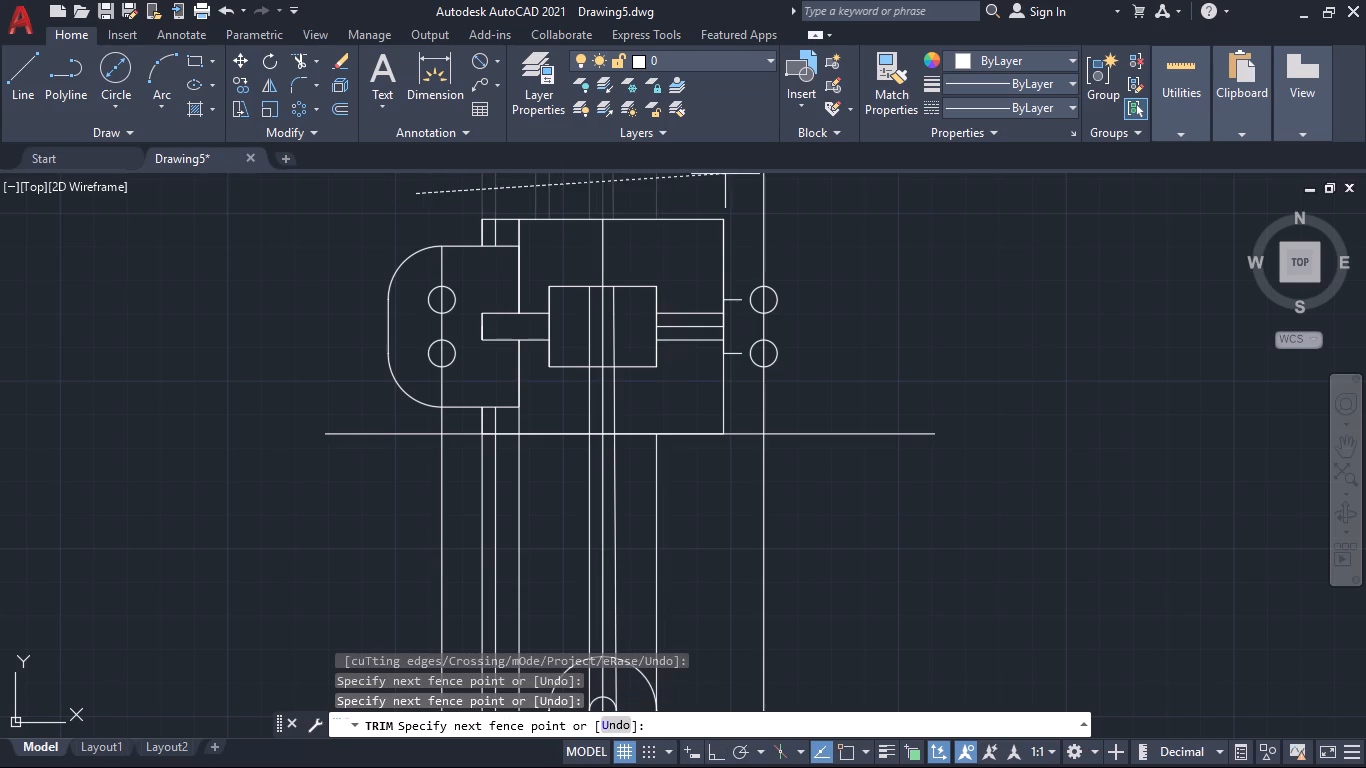
{"action": "left_click", "coordinate": [819, 189]}
Trim the projection ray inside and between the right-hand circles, plus the two short horizontal stubs beside them.
{"action": "left_click", "coordinate": [766, 300]}
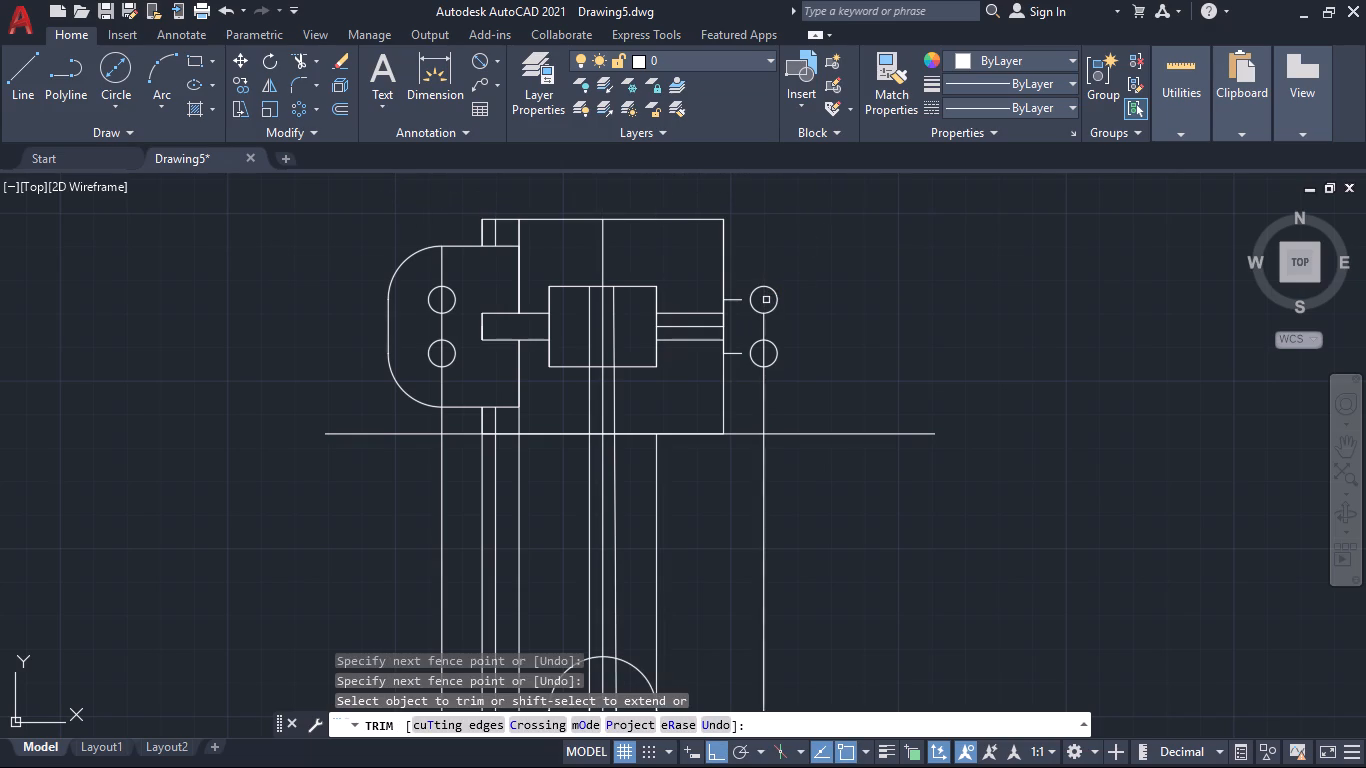
{"action": "left_click", "coordinate": [766, 329]}
{"action": "left_click", "coordinate": [764, 351]}
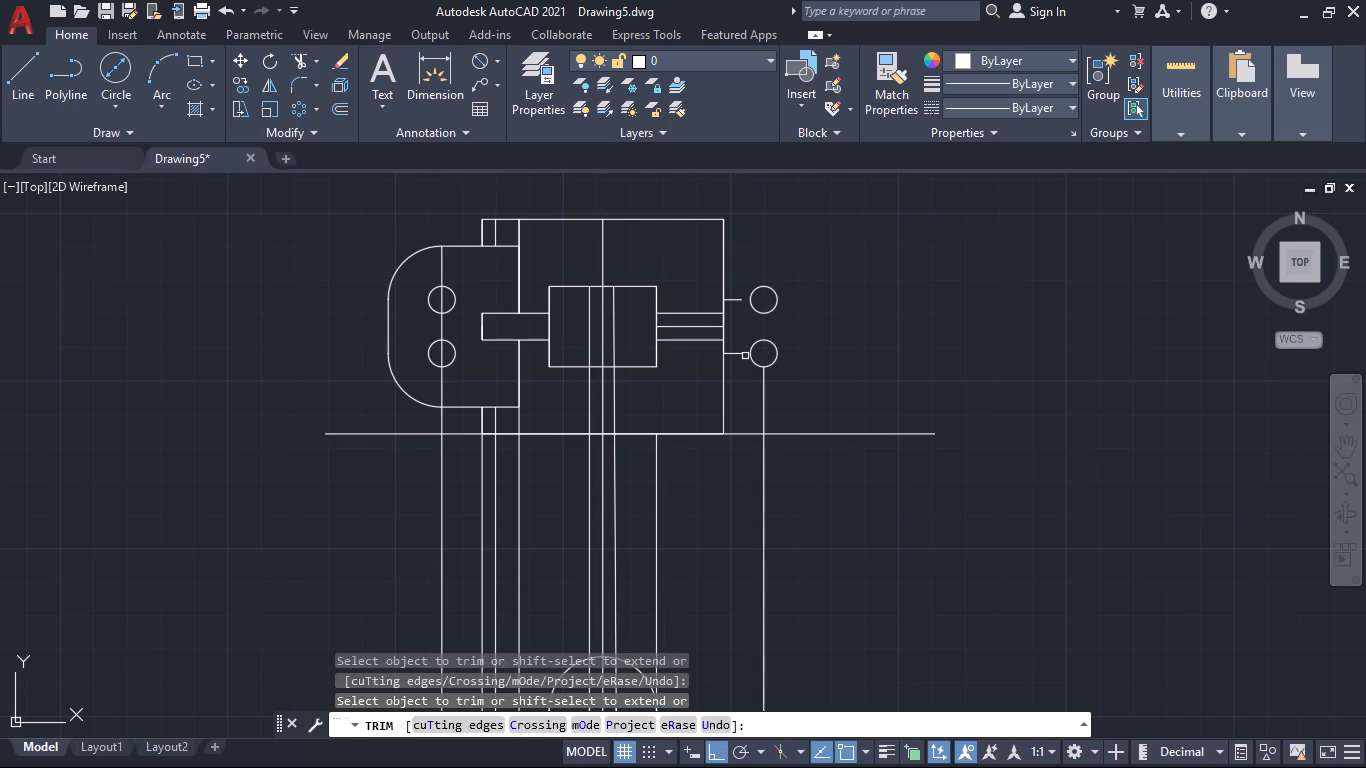
{"action": "left_click", "coordinate": [736, 357]}
{"action": "left_click", "coordinate": [732, 296]}
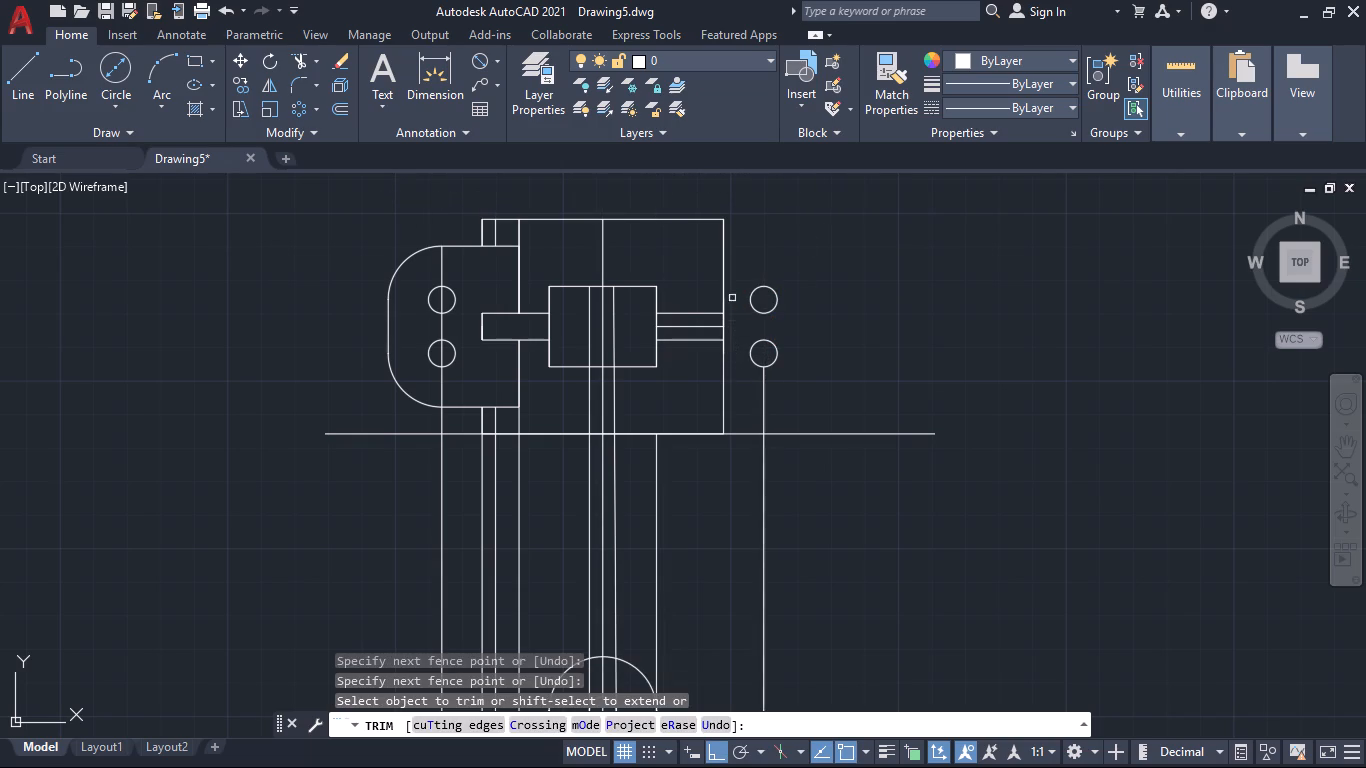
Trim the right vertical edge below and above the right rib, including the ray between the lower right circle and the base line.
{"action": "left_click", "coordinate": [712, 406]}
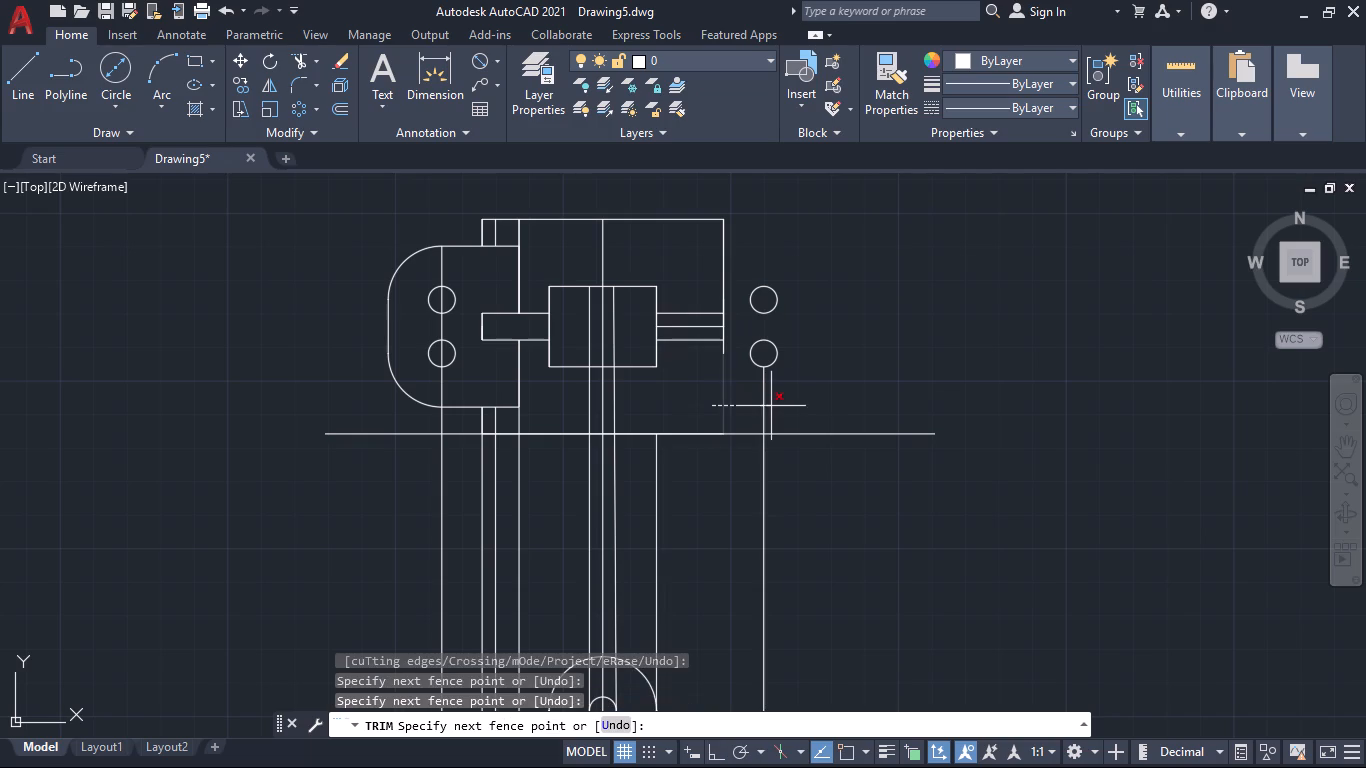
{"action": "left_click", "coordinate": [797, 406]}
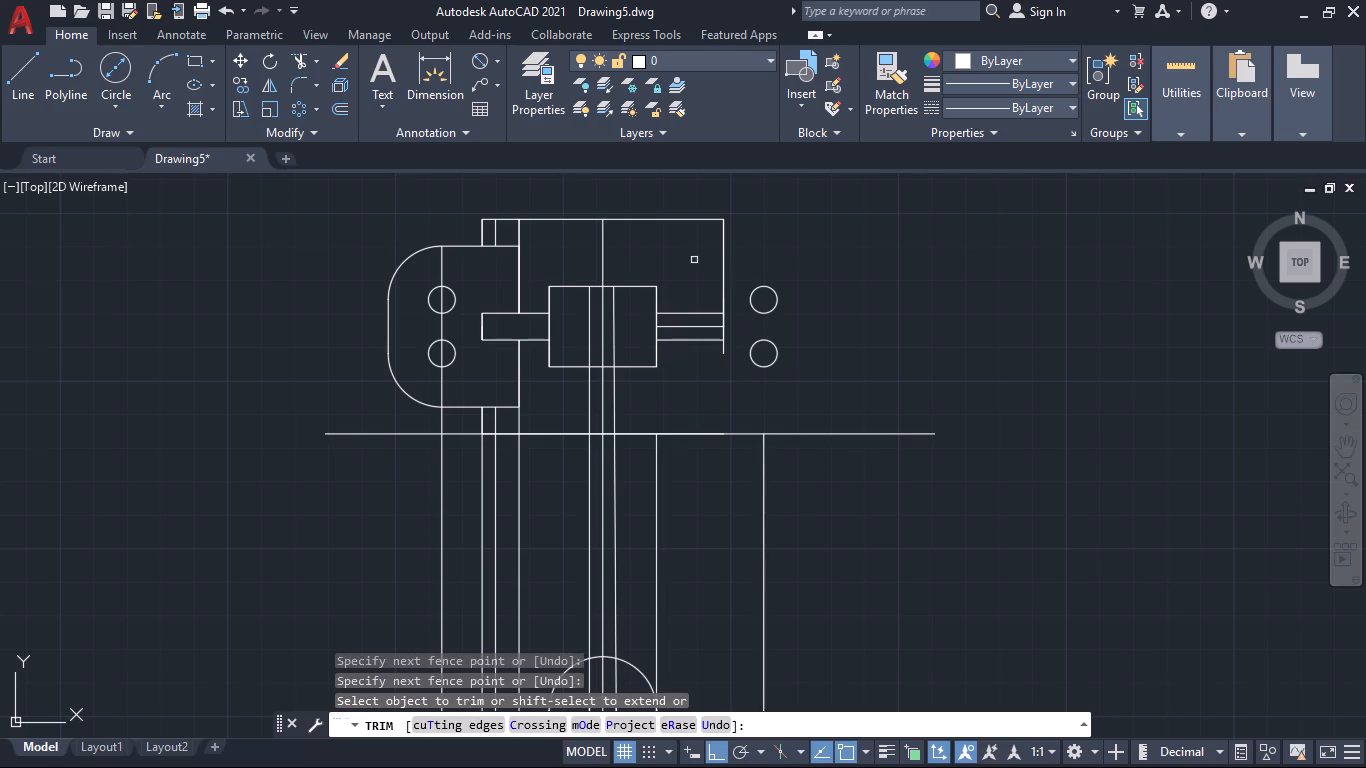
{"action": "left_click", "coordinate": [694, 260]}
{"action": "left_click", "coordinate": [786, 237]}
Trim the centreline above the central square and the inner vertical segments between the left outline and the top view's upper edge.
{"action": "left_click", "coordinate": [653, 223]}
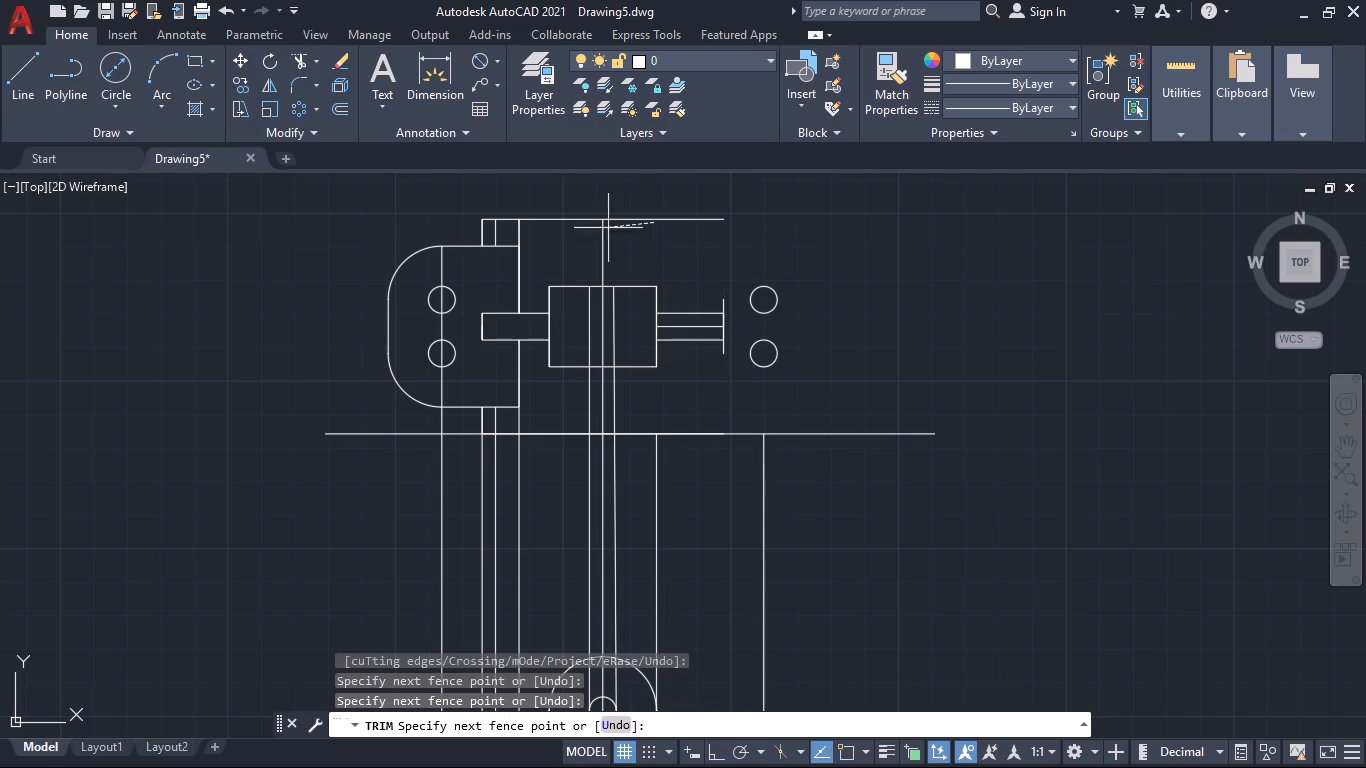
{"action": "left_click", "coordinate": [592, 239]}
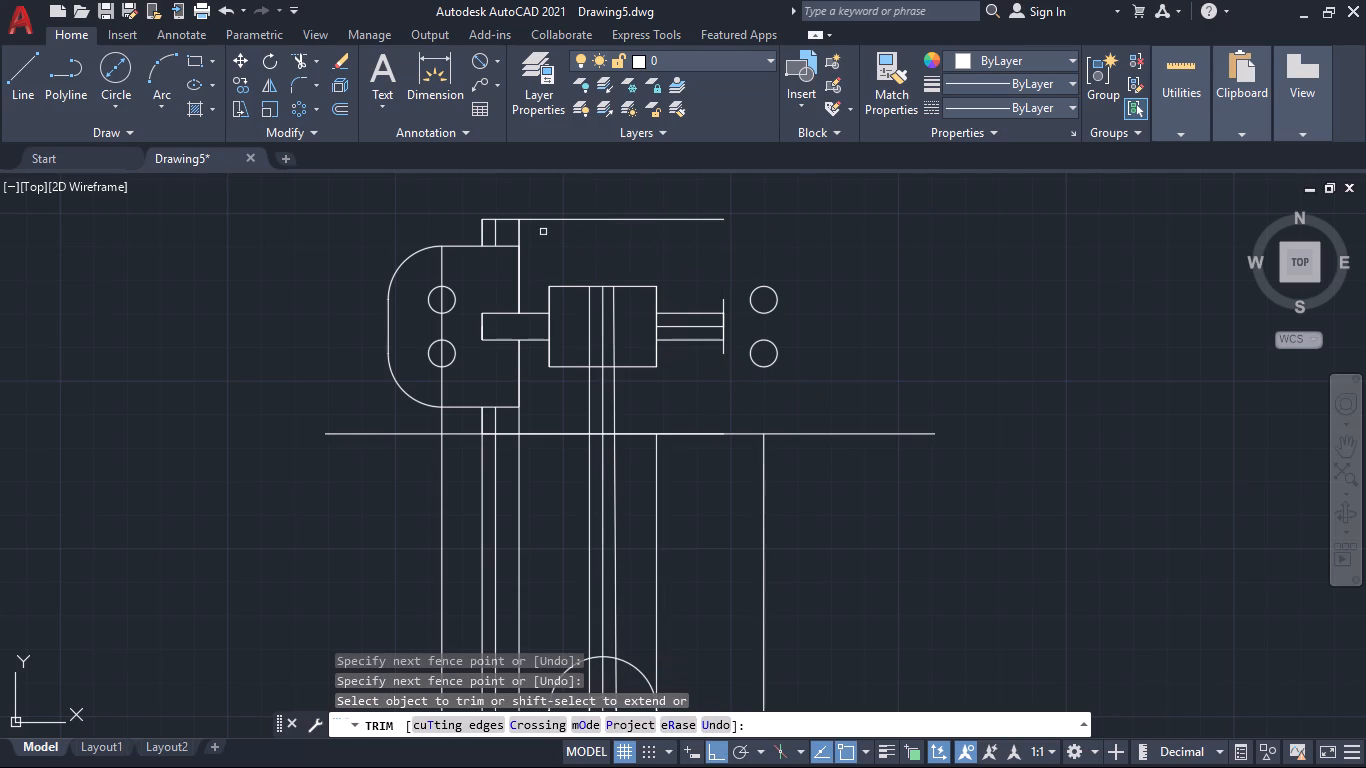
{"action": "left_click", "coordinate": [492, 236]}
{"action": "left_click", "coordinate": [533, 235]}
Trim the vertical projection ray through the two left-hand circles everywhere inside the left side outline.
{"action": "left_click", "coordinate": [438, 390]}
{"action": "left_click", "coordinate": [455, 374]}
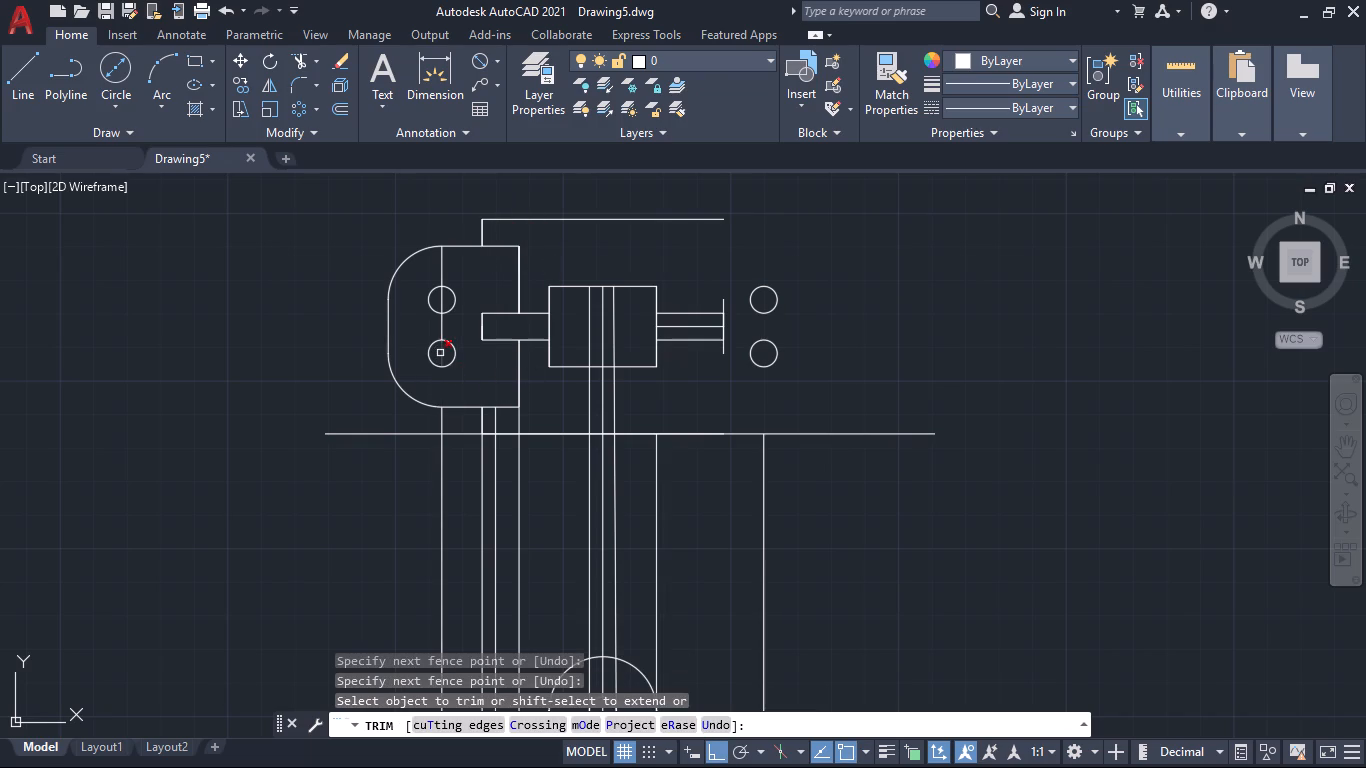
{"action": "left_click", "coordinate": [440, 353]}
{"action": "left_click", "coordinate": [440, 329]}
{"action": "left_click", "coordinate": [440, 300]}
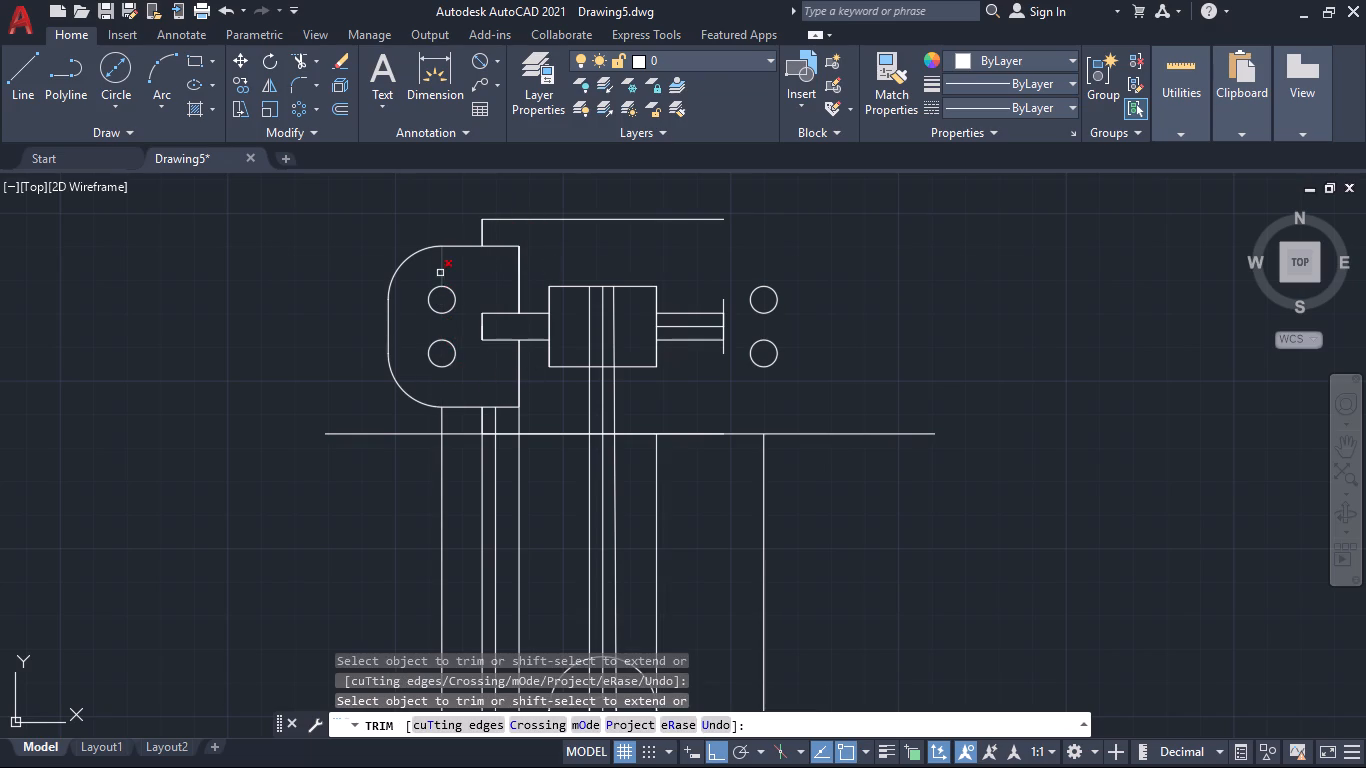
{"action": "left_click", "coordinate": [440, 272]}
Trim the base line segment and the surplus ray segments directly below the left side outline, keeping the short outer edge.
{"action": "left_click", "coordinate": [473, 435]}
{"action": "left_click", "coordinate": [438, 427]}
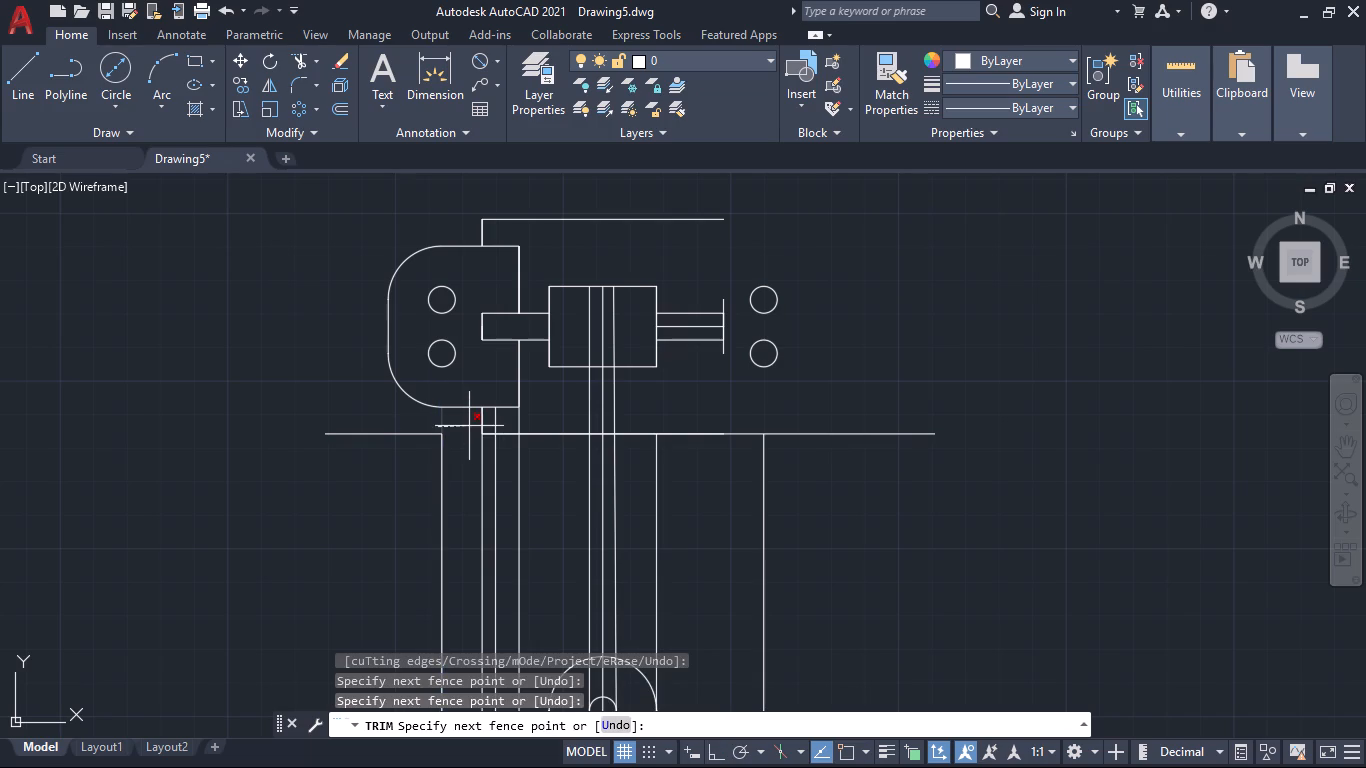
{"action": "left_click", "coordinate": [455, 429]}
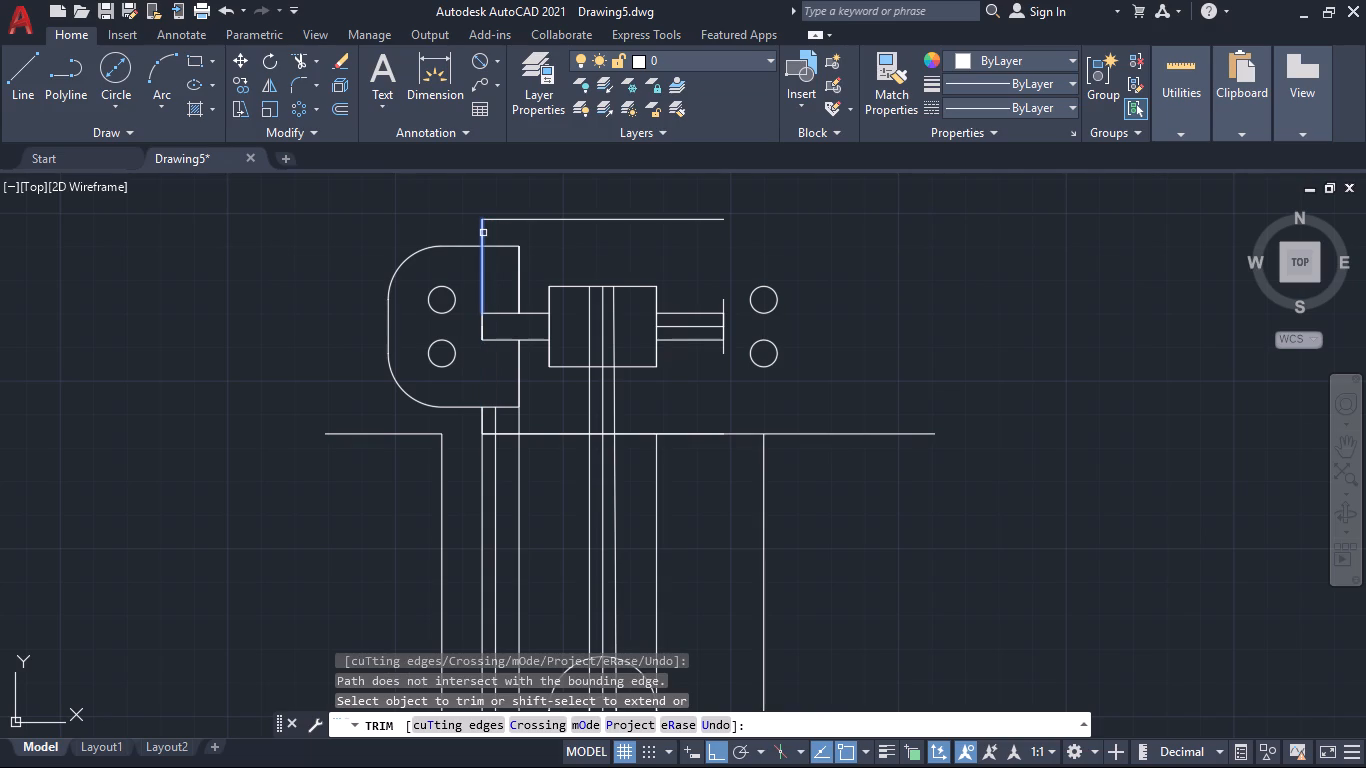
{"action": "left_click", "coordinate": [471, 421]}
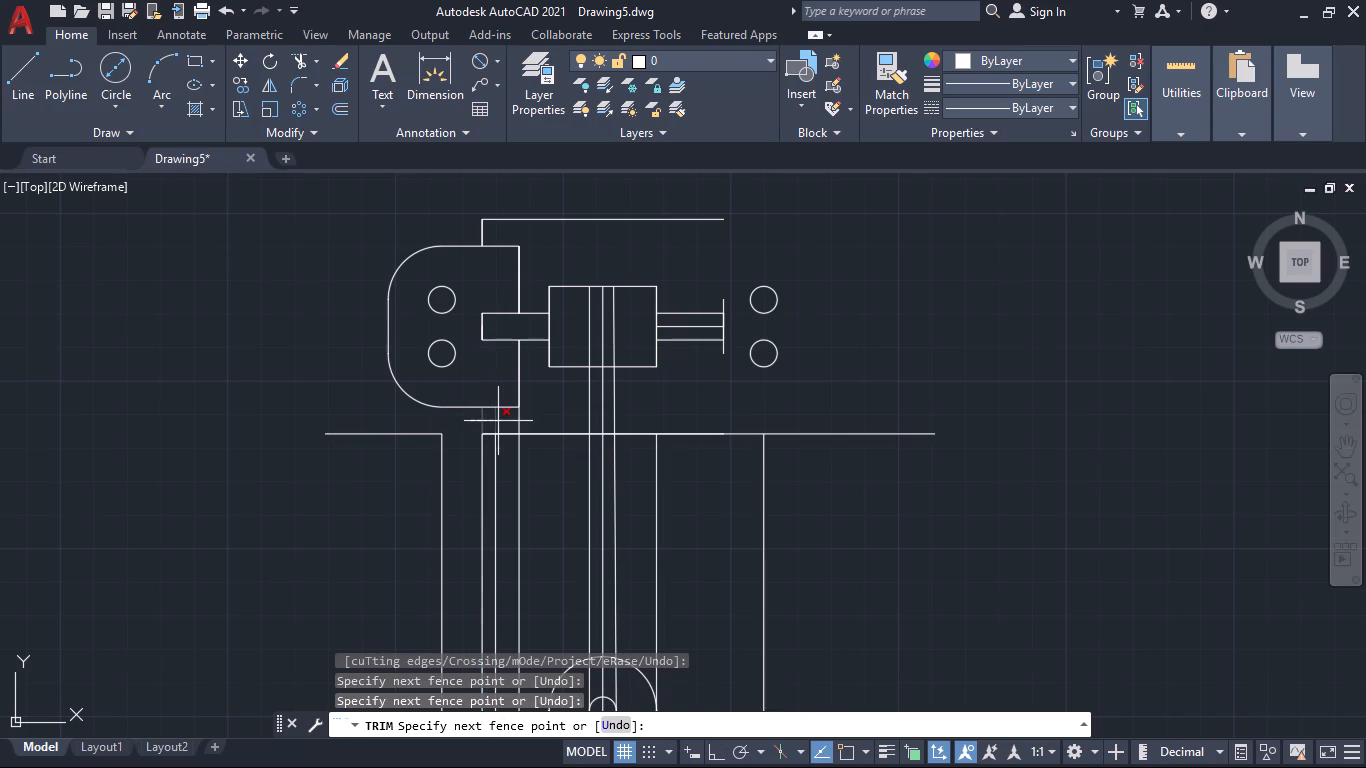
{"action": "left_click", "coordinate": [461, 425]}
{"action": "left_click", "coordinate": [491, 428]}
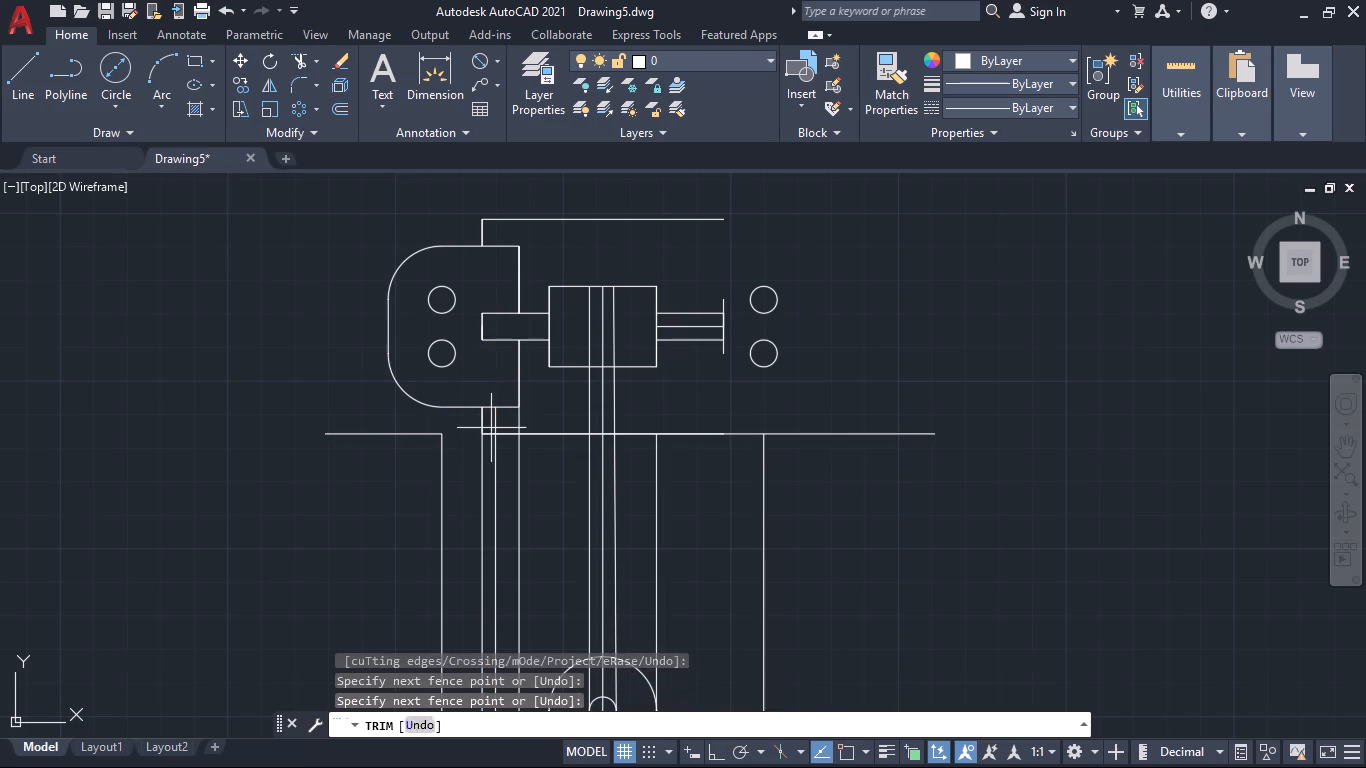
{"action": "left_click", "coordinate": [529, 423]}
Trim the projection rays below the top view and the base line's overhanging left and right ends.
{"action": "left_click", "coordinate": [404, 422]}
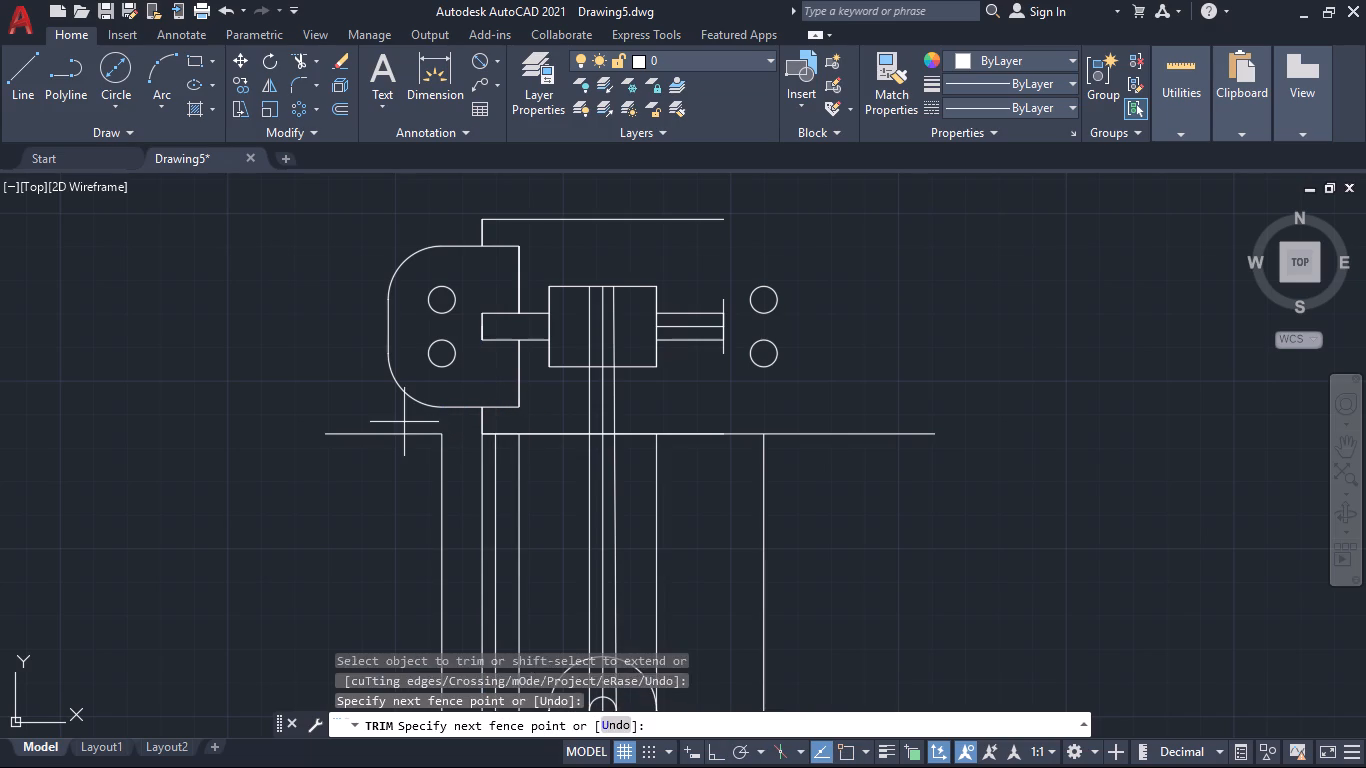
{"action": "left_click", "coordinate": [454, 505]}
{"action": "left_click", "coordinate": [437, 504]}
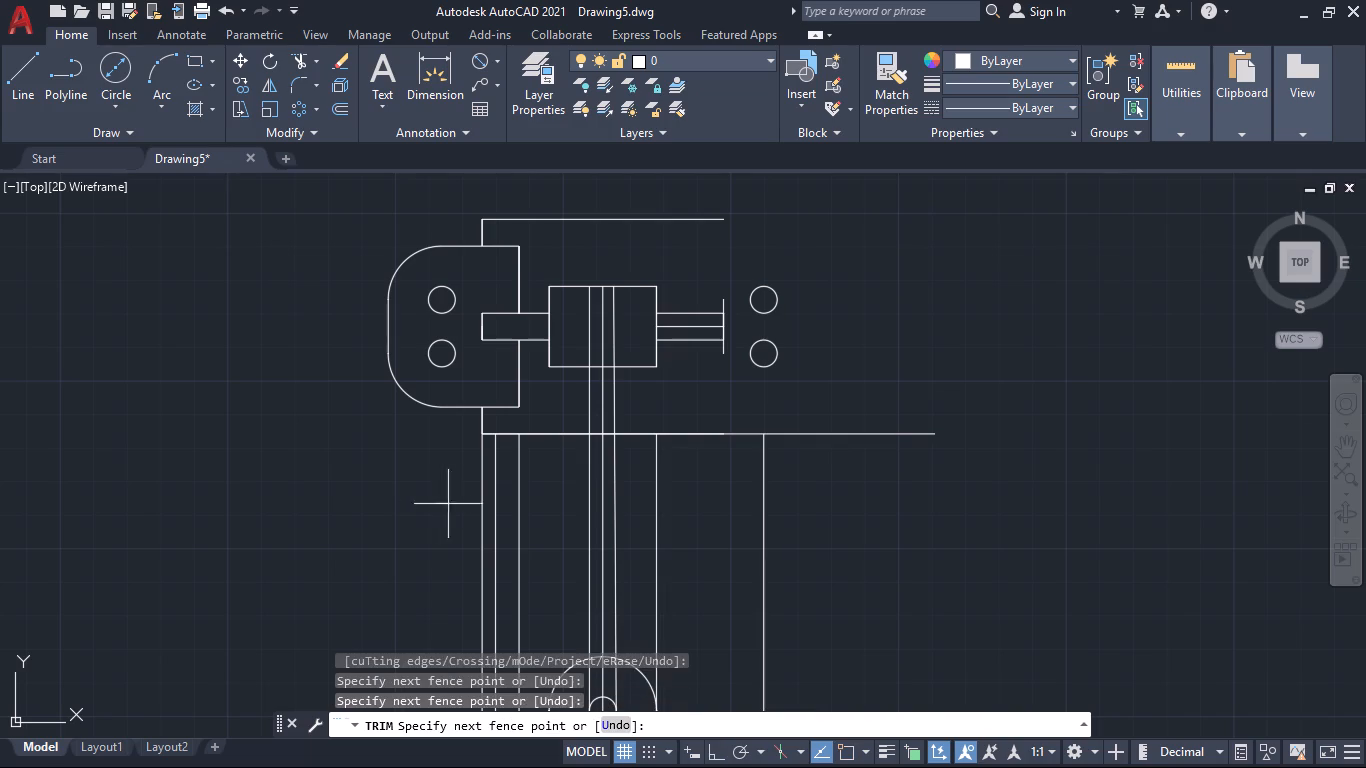
{"action": "left_click", "coordinate": [955, 510]}
{"action": "left_click", "coordinate": [923, 407]}
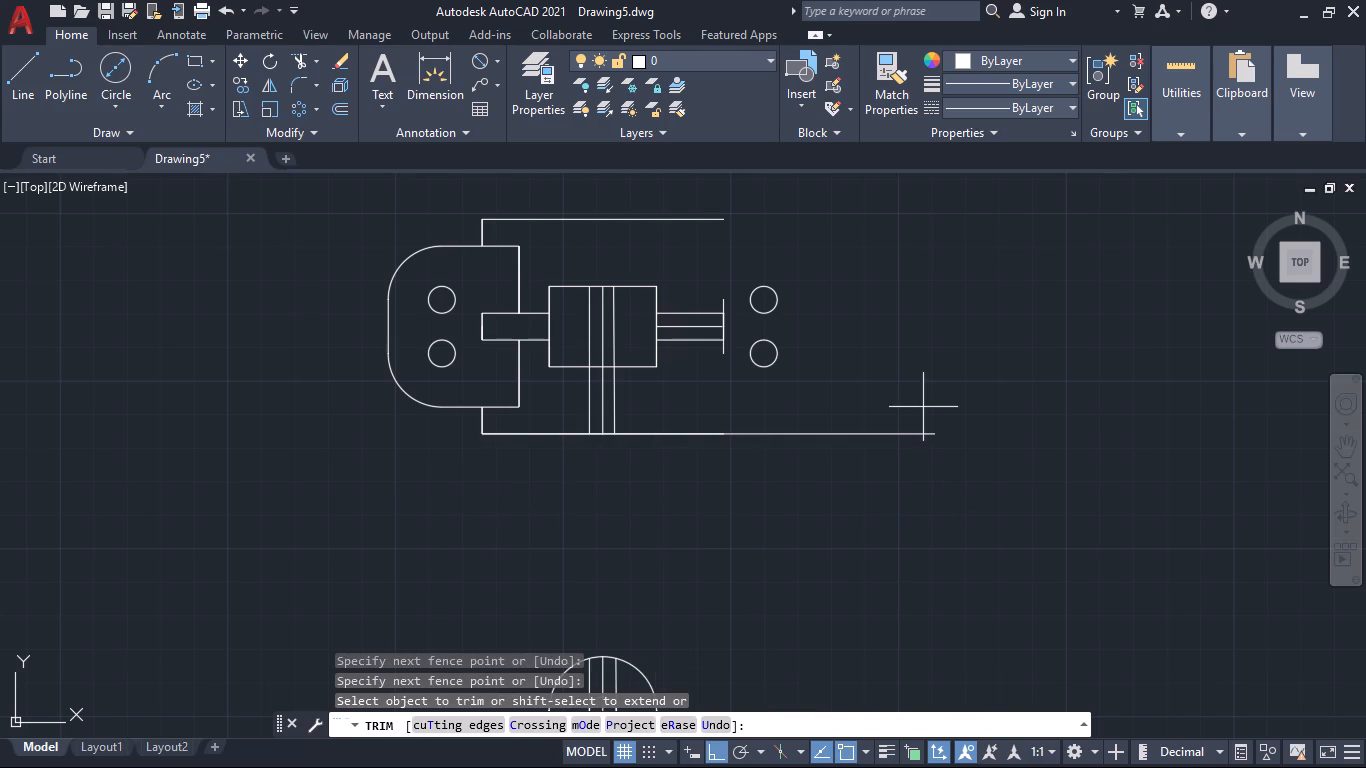
{"action": "left_click", "coordinate": [836, 559]}
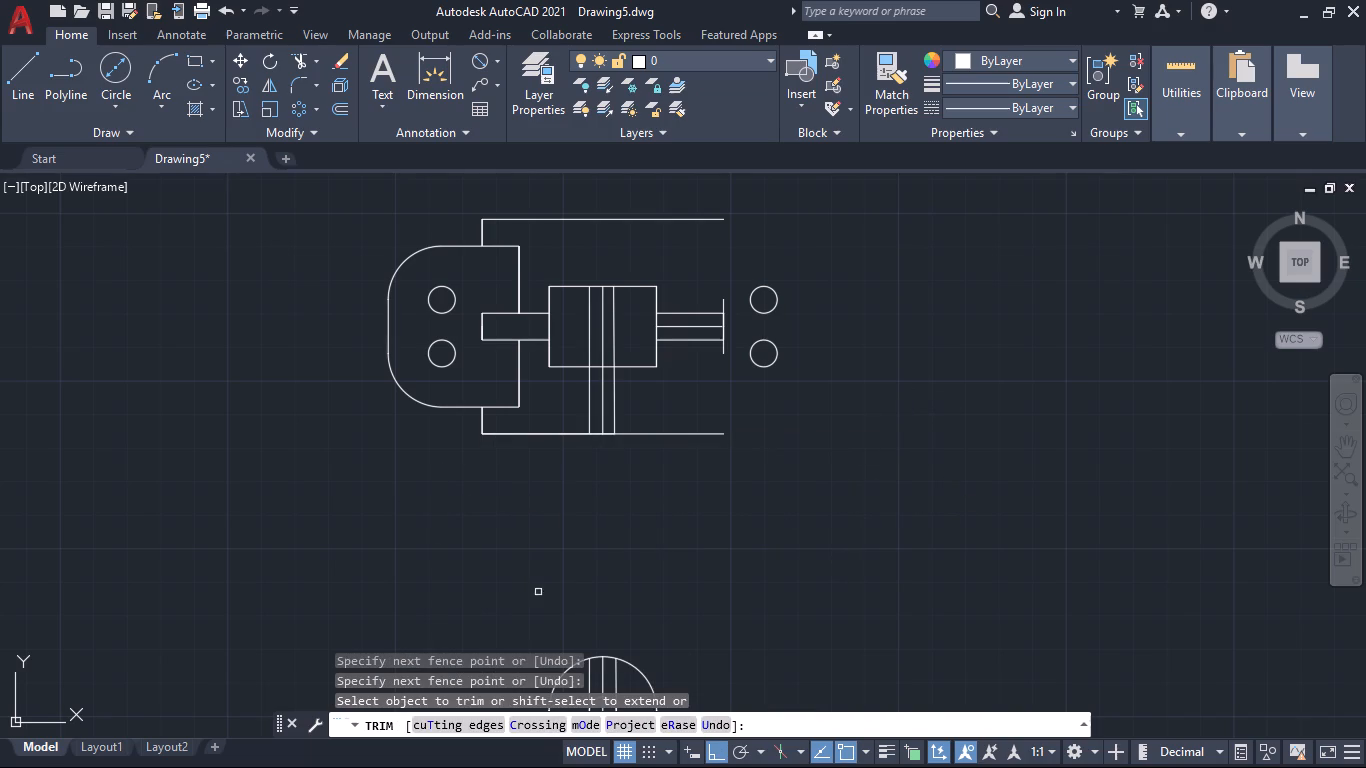
Trim the leftover vertical line at the outer end of the top view's right rib and the centreline inside that rib.
{"action": "left_click", "coordinate": [723, 335]}
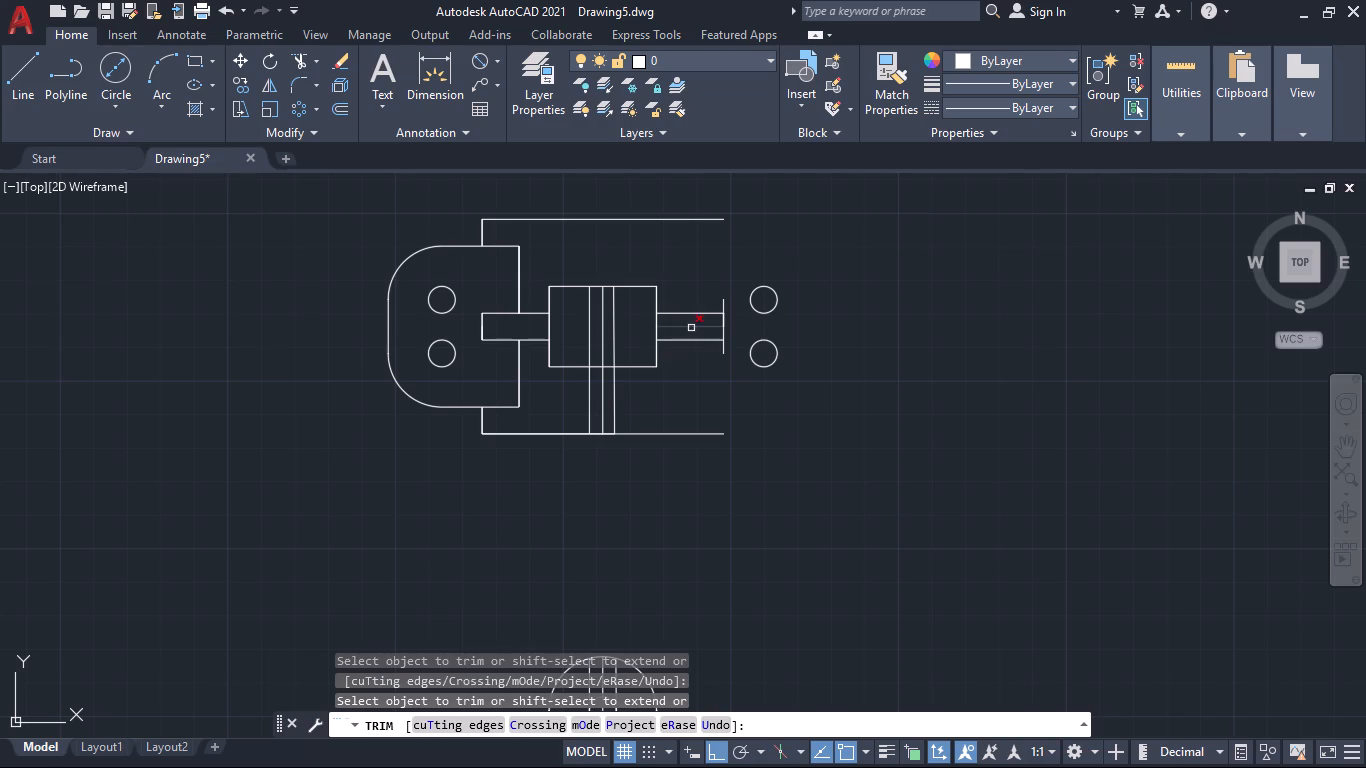
{"action": "left_click", "coordinate": [690, 328]}
{"action": "left_click", "coordinate": [726, 306]}
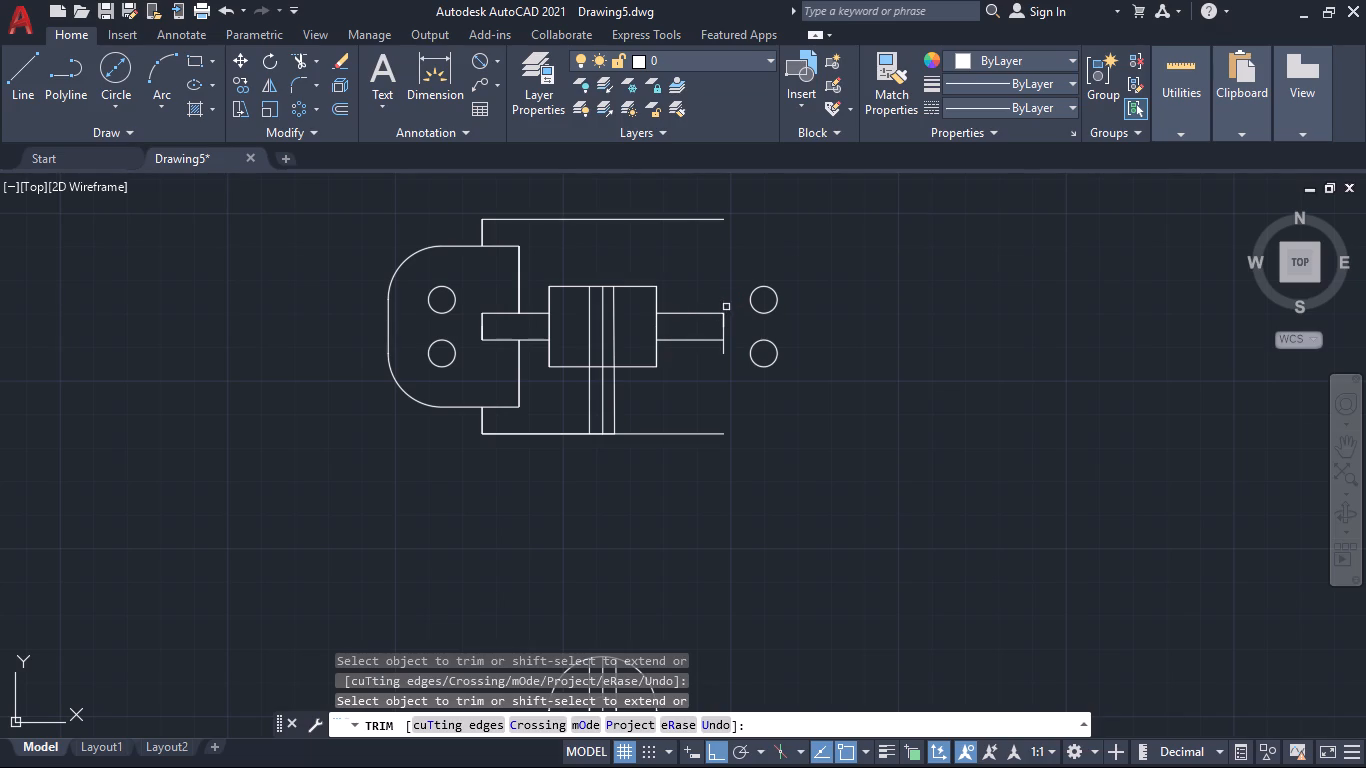
{"action": "left_click", "coordinate": [726, 322]}
{"action": "left_click_drag", "start_coordinate": [716, 322], "coordinate": [729, 322]}
{"action": "left_click", "coordinate": [729, 322]}
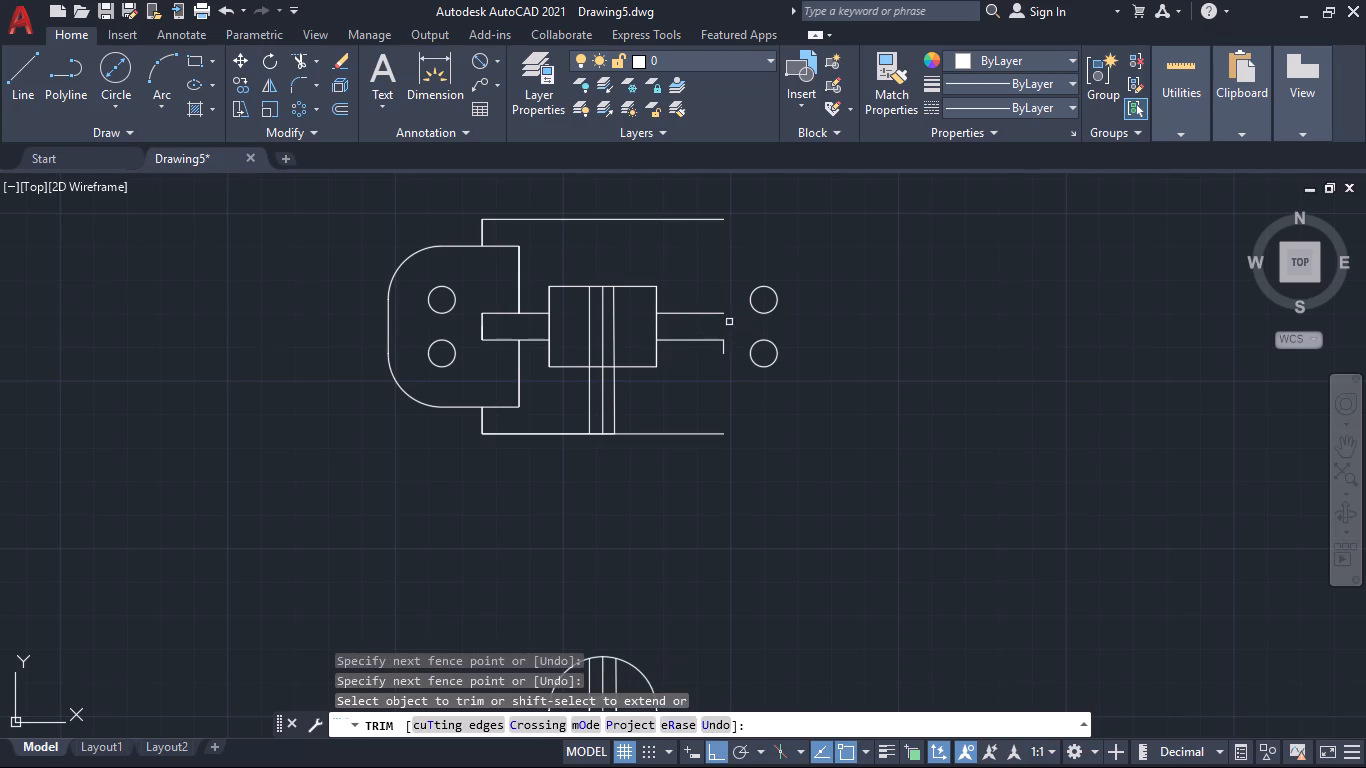
{"action": "left_click", "coordinate": [723, 351]}
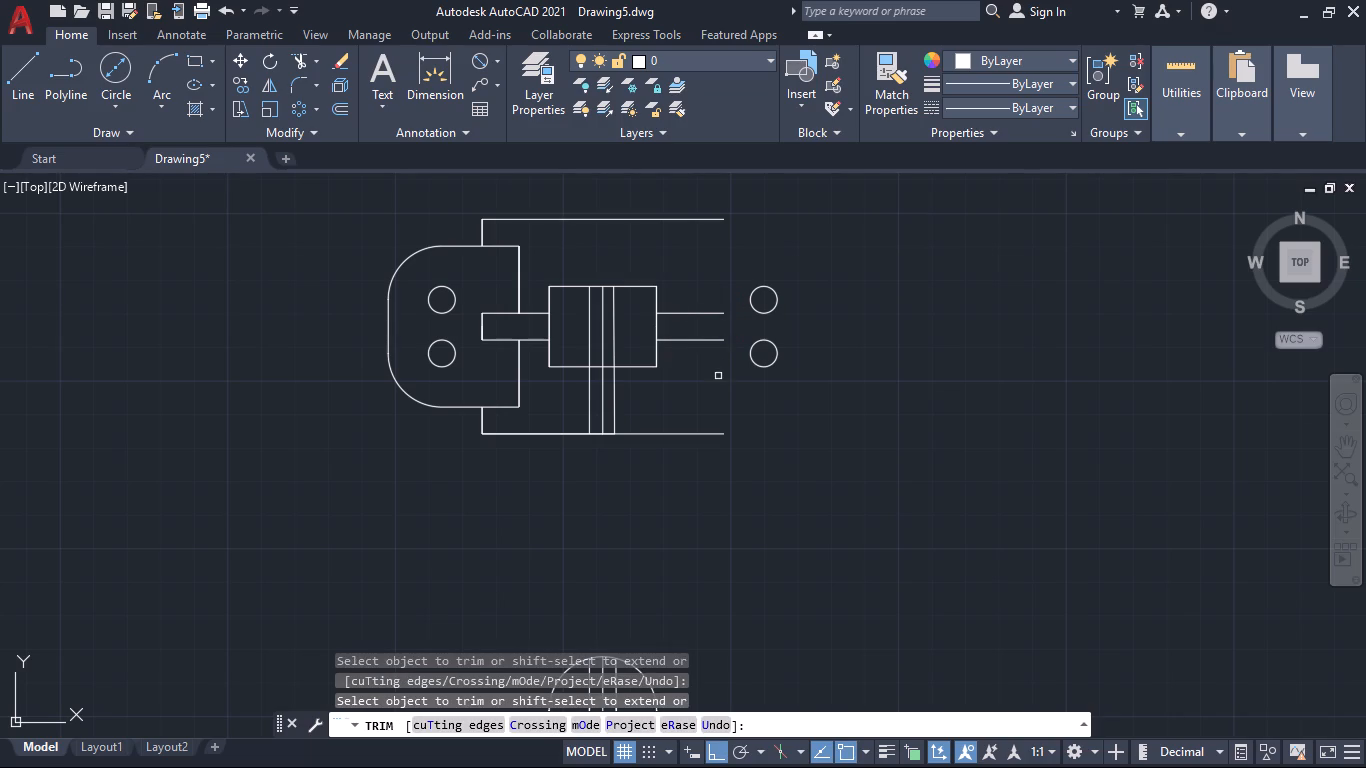
{"action": "key", "text": "Escape"}
Mirror the top view's left rounded outline, two holes, rib and adjoining plate edges about the vertical centreline, keeping the originals.
{"action": "type", "text": "MI"}
{"action": "key", "text": "Return"}
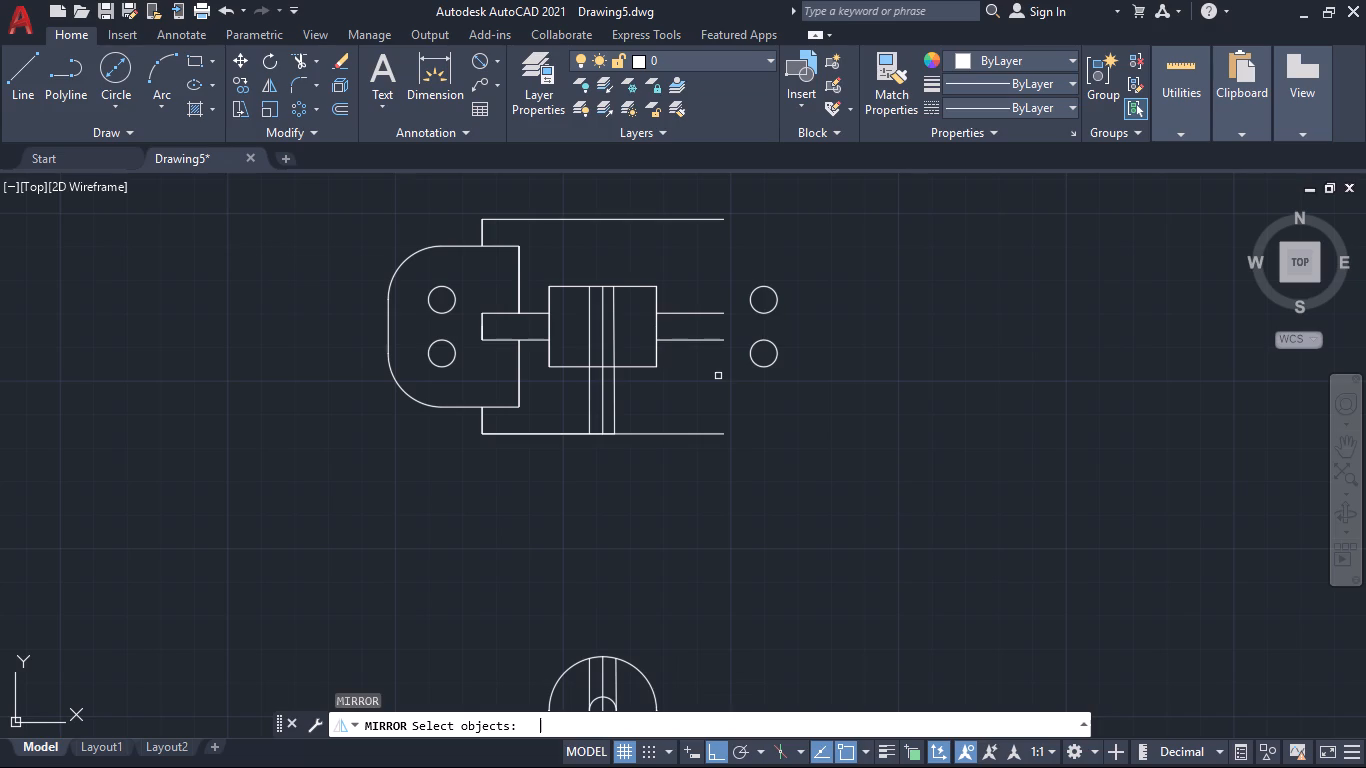
{"action": "left_click", "coordinate": [480, 330]}
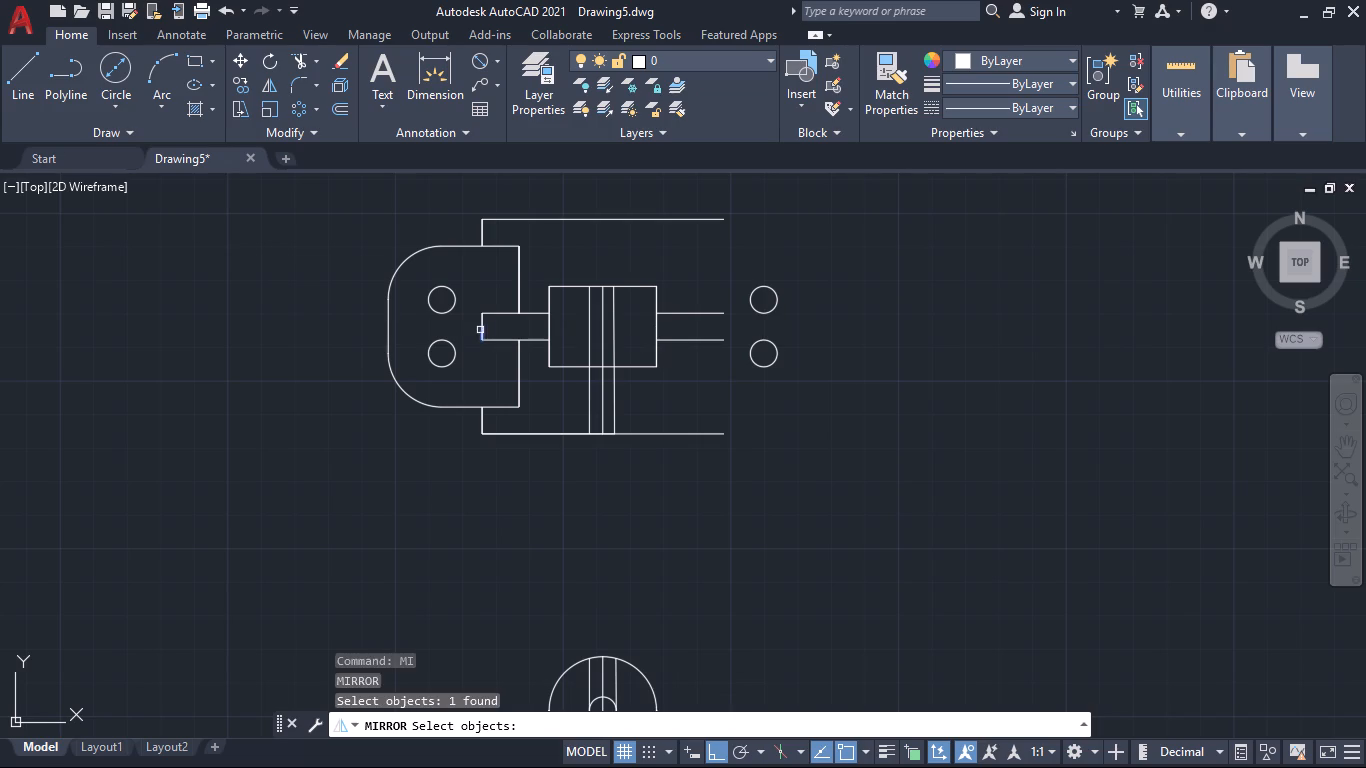
{"action": "left_click", "coordinate": [494, 315]}
{"action": "left_click", "coordinate": [480, 319]}
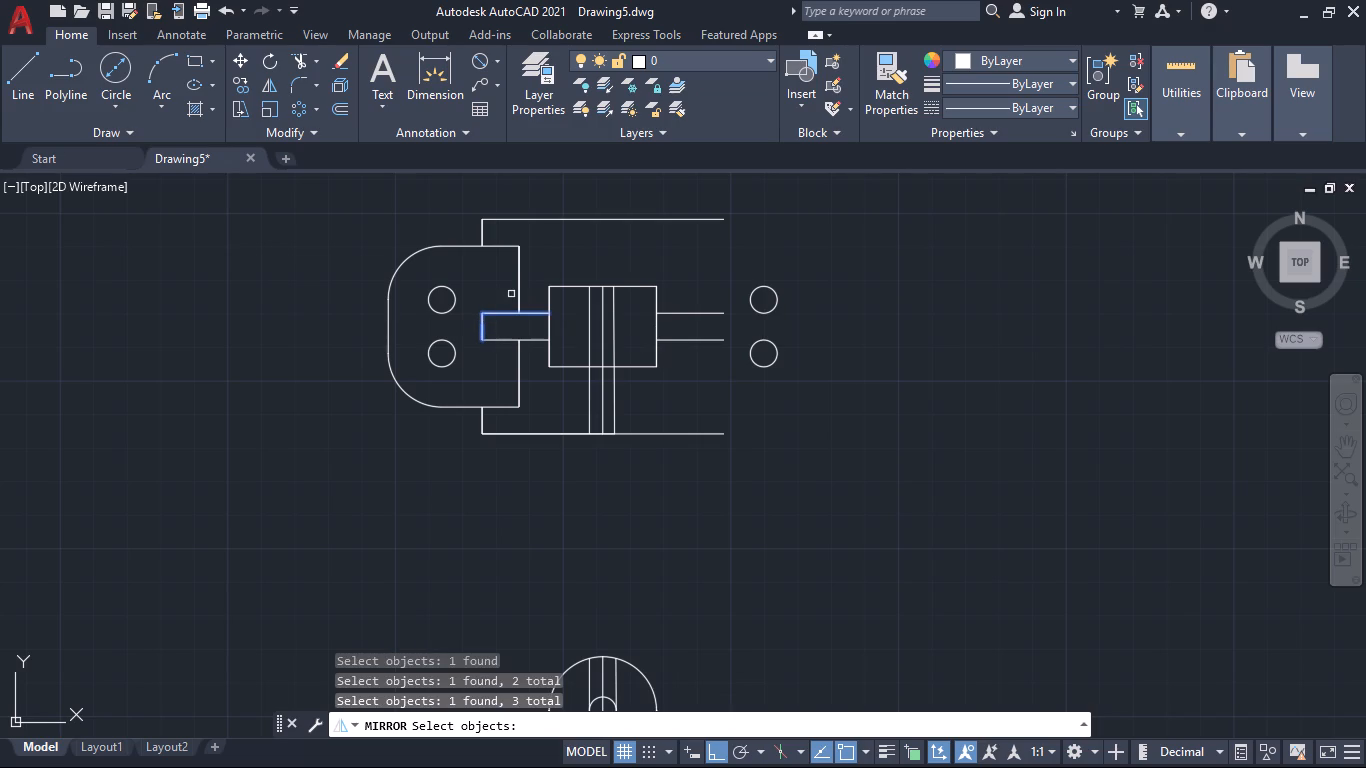
{"action": "left_click", "coordinate": [520, 290]}
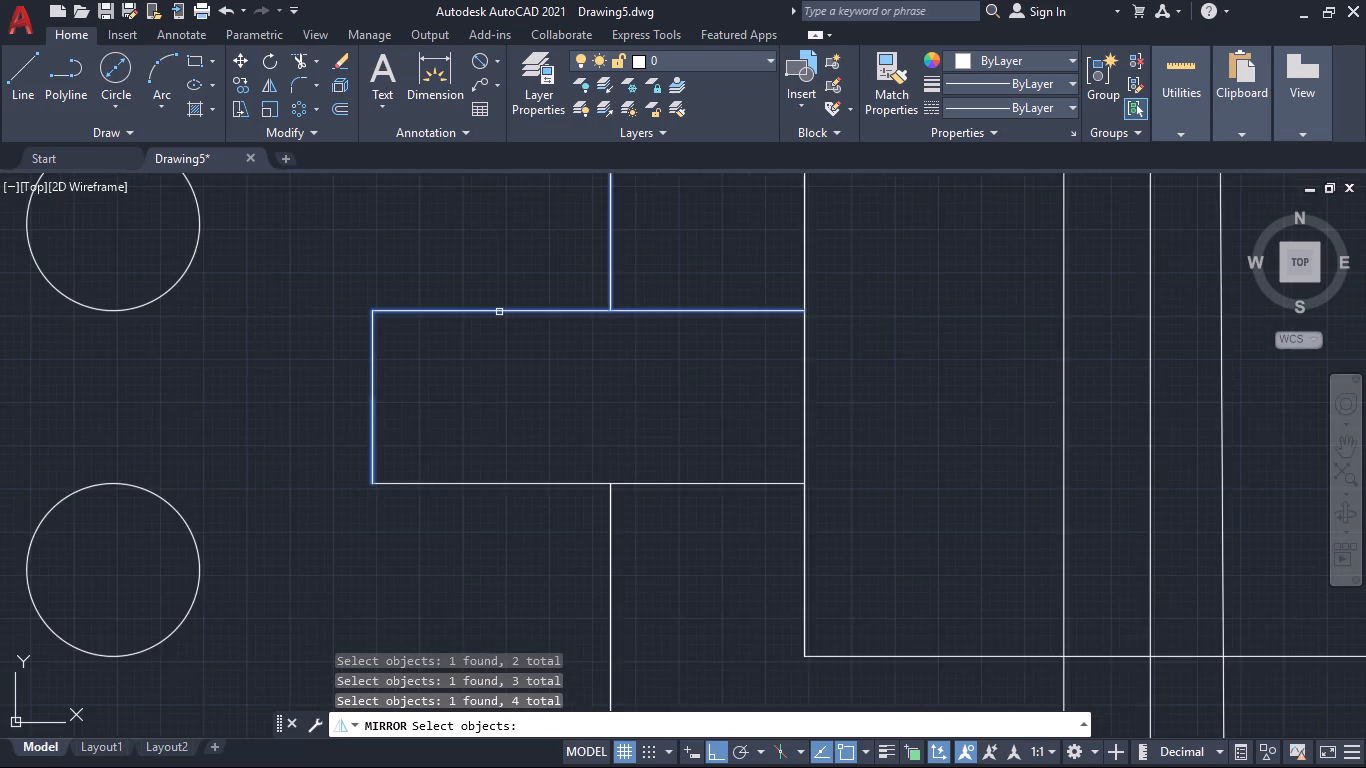
{"action": "left_click", "coordinate": [513, 381]}
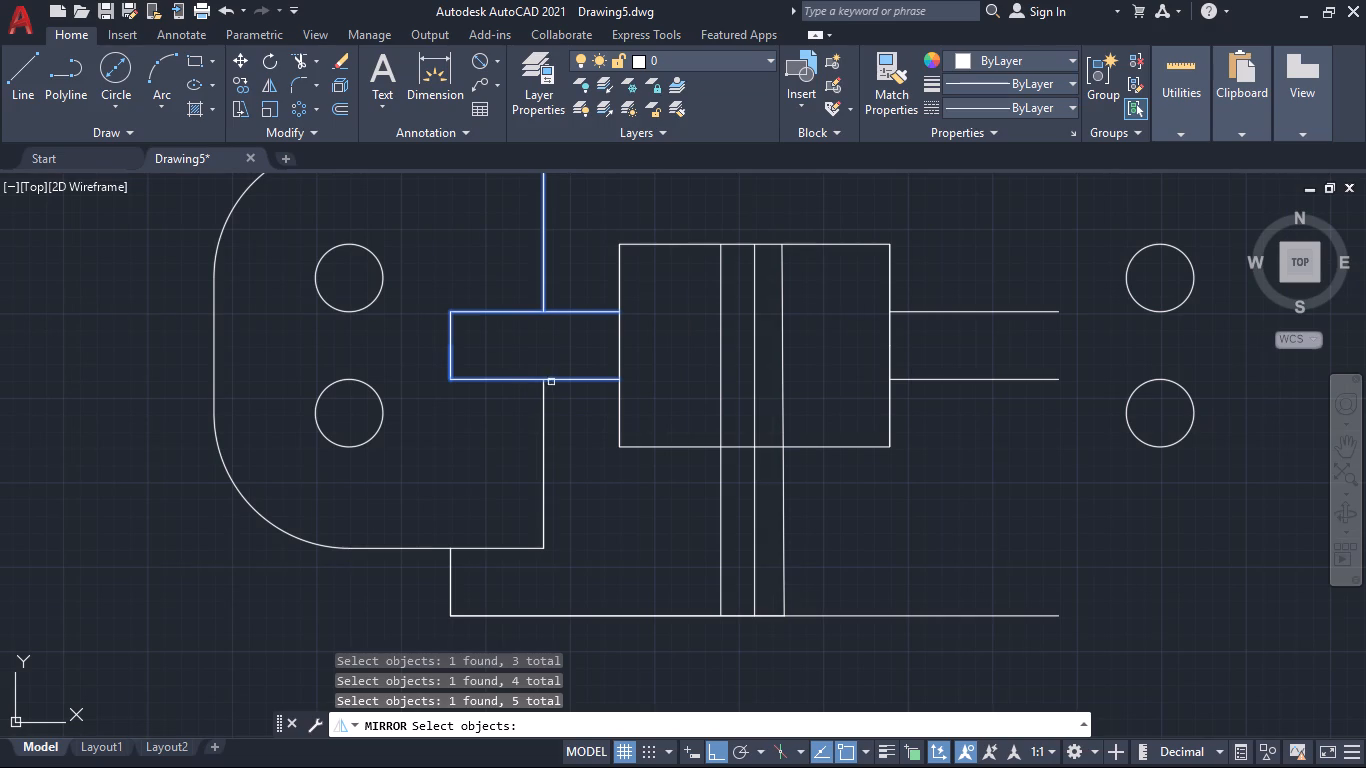
{"action": "left_click", "coordinate": [530, 384]}
{"action": "left_click", "coordinate": [523, 309]}
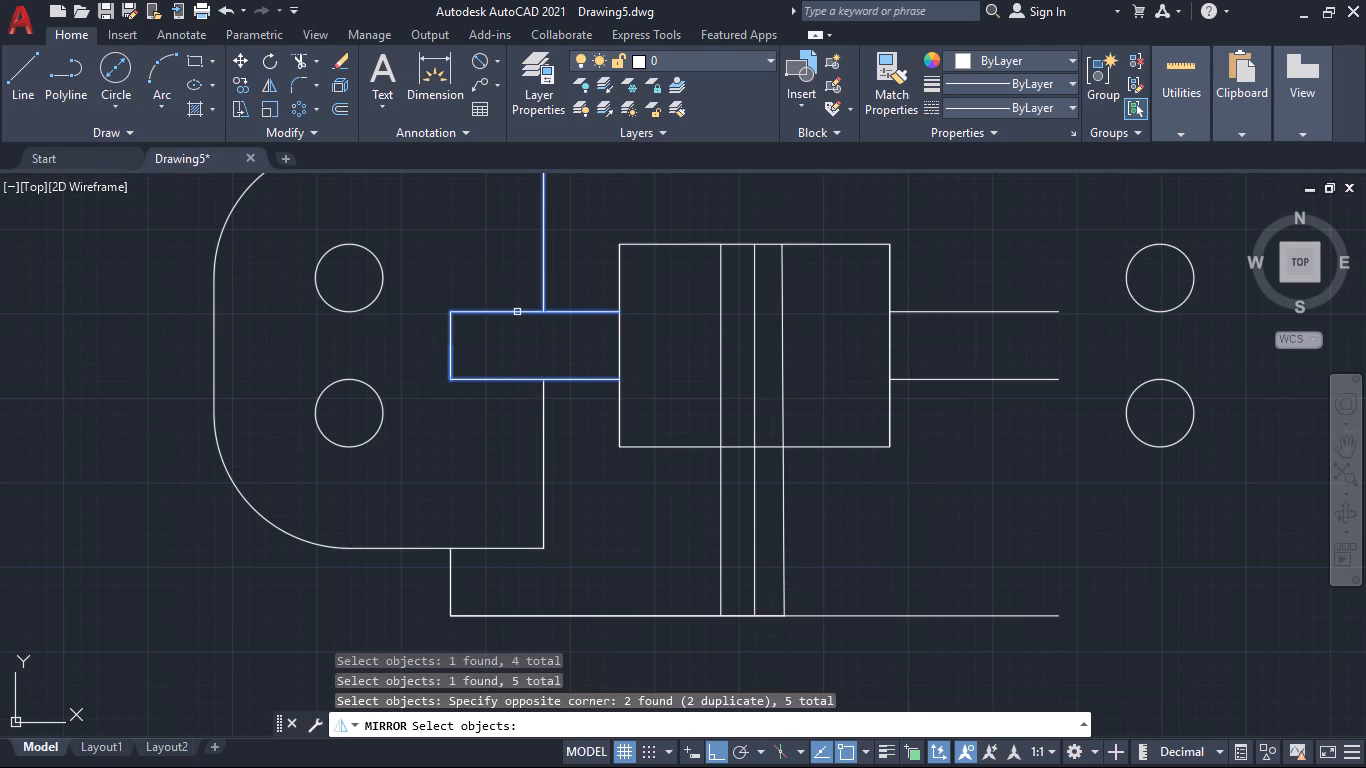
{"action": "left_click", "coordinate": [542, 432]}
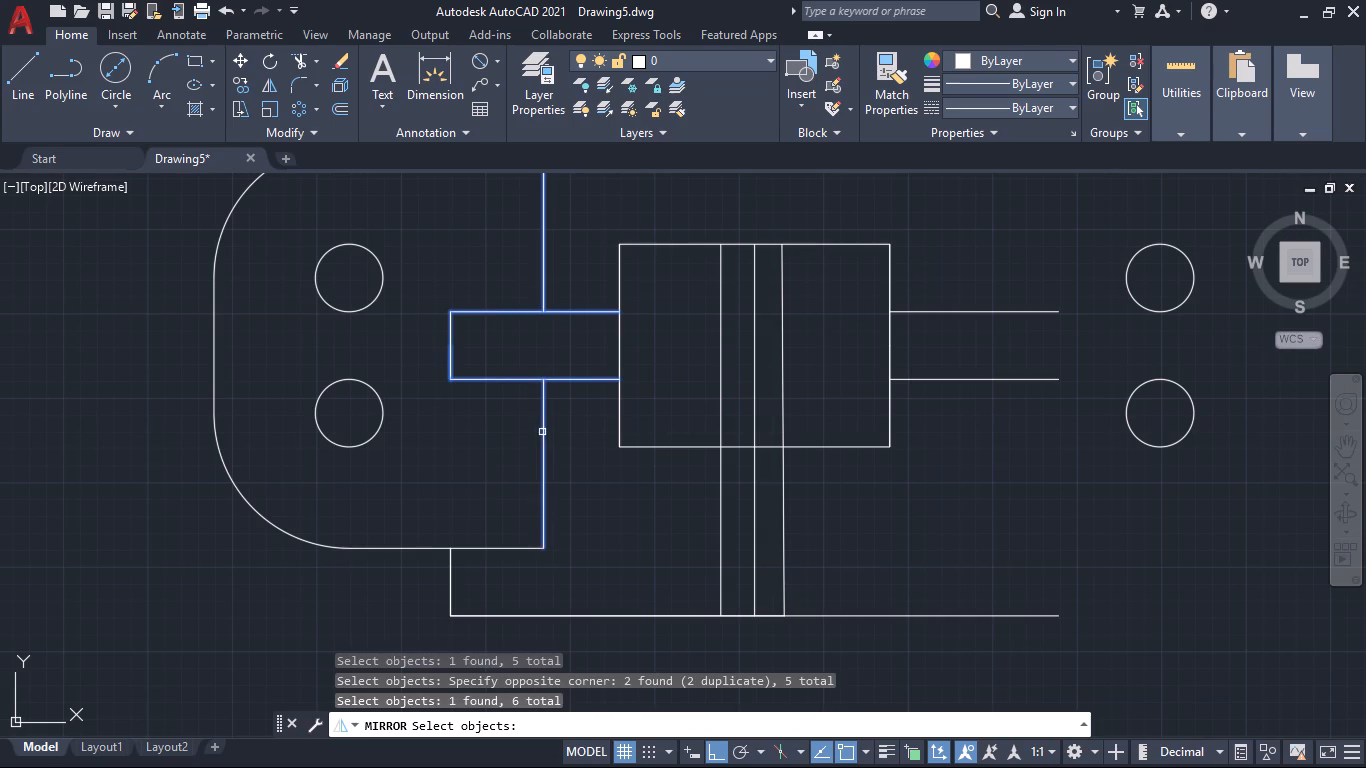
{"action": "left_click", "coordinate": [488, 548]}
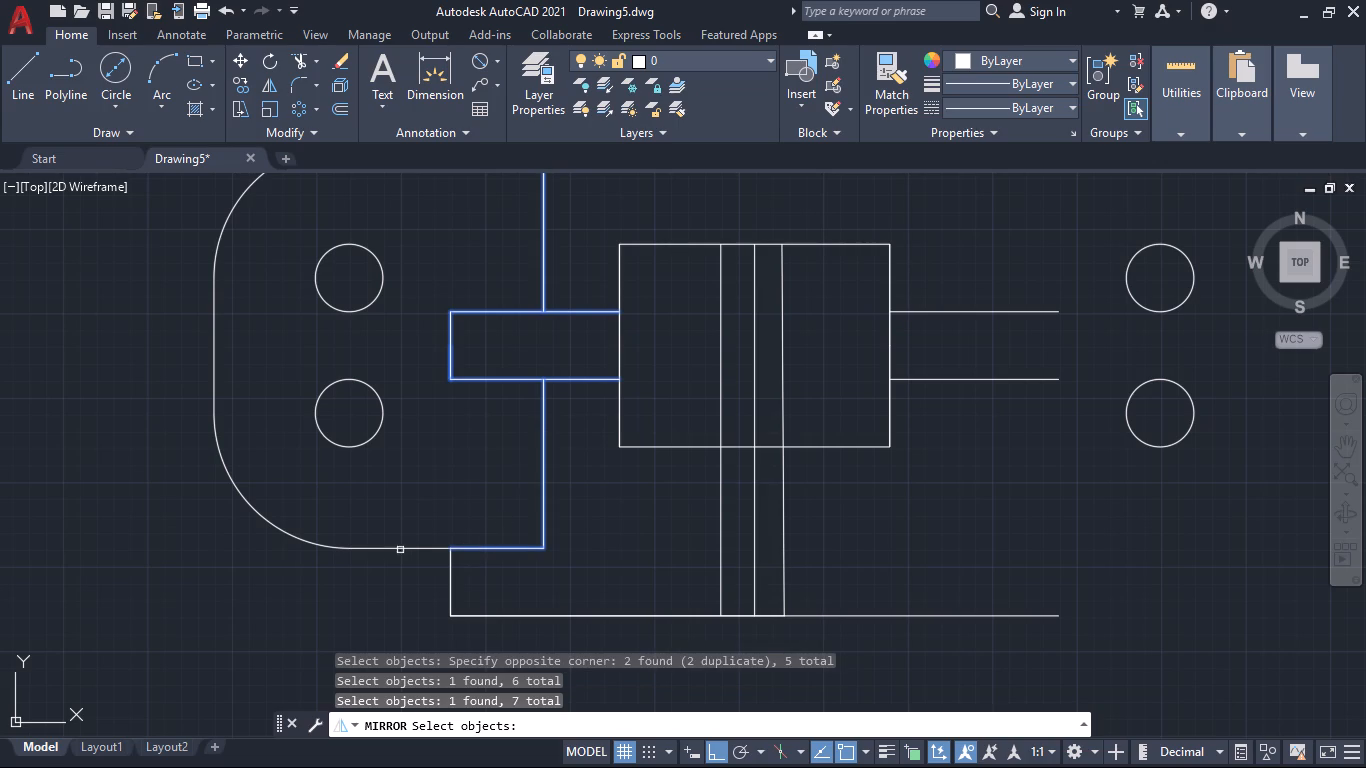
{"action": "left_click", "coordinate": [400, 548]}
{"action": "left_click", "coordinate": [266, 514]}
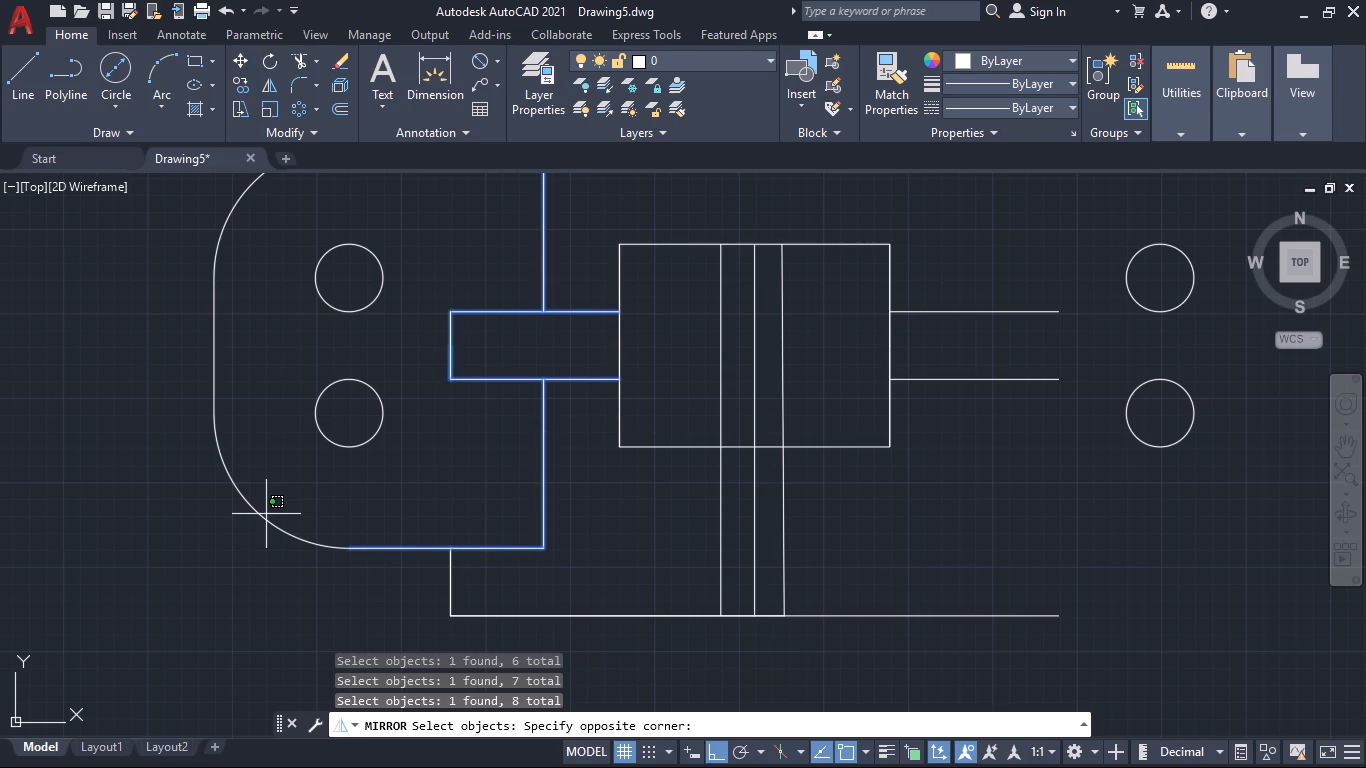
{"action": "left_click", "coordinate": [225, 500]}
{"action": "left_click", "coordinate": [426, 482]}
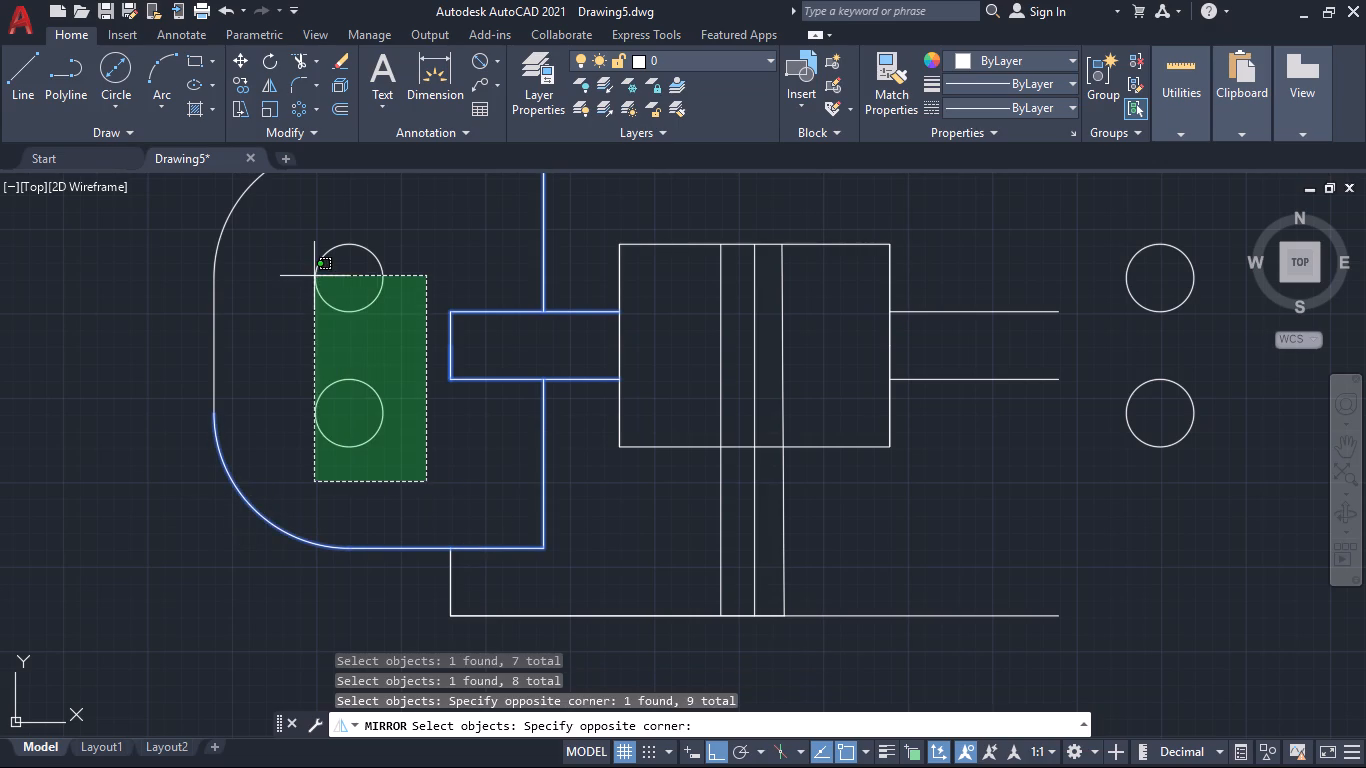
{"action": "left_click", "coordinate": [143, 222]}
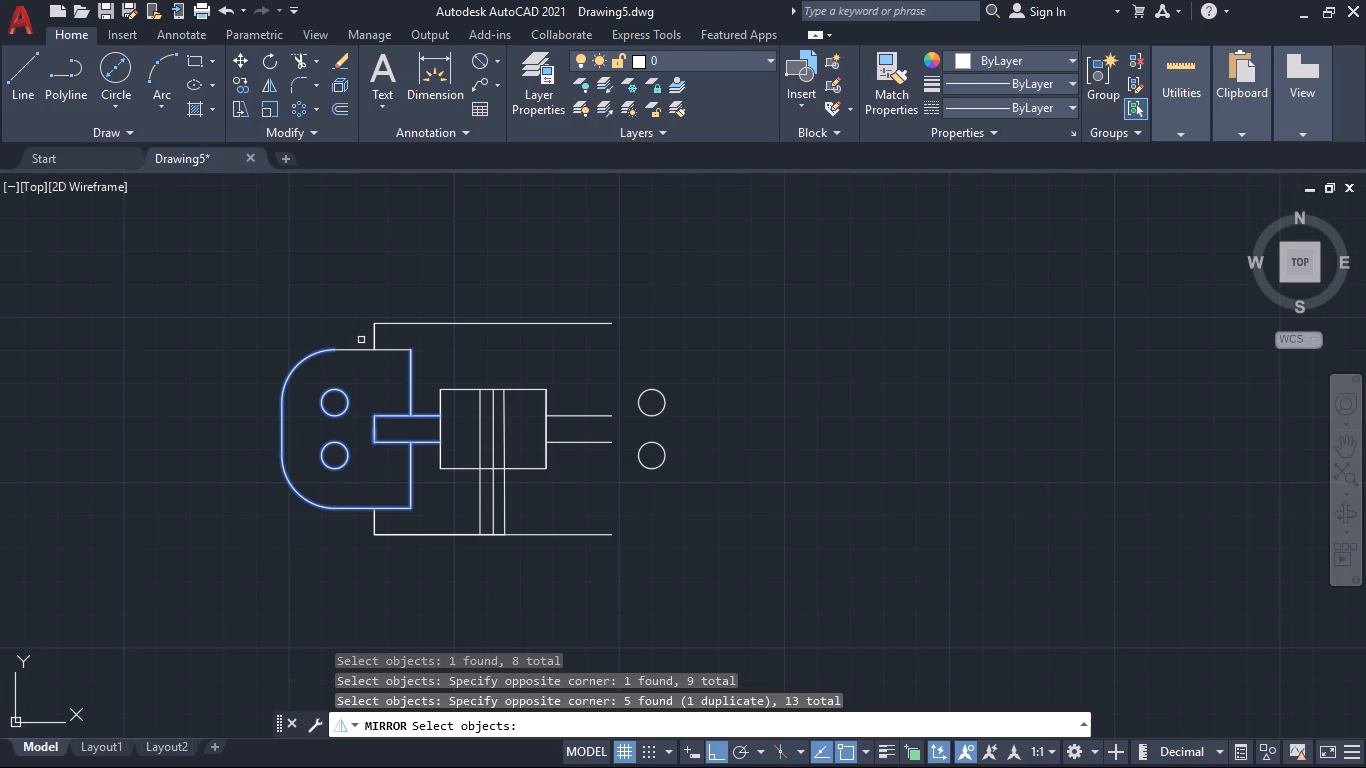
{"action": "left_click", "coordinate": [361, 340]}
{"action": "left_click", "coordinate": [378, 360]}
{"action": "left_click", "coordinate": [387, 362]}
{"action": "left_click", "coordinate": [360, 339]}
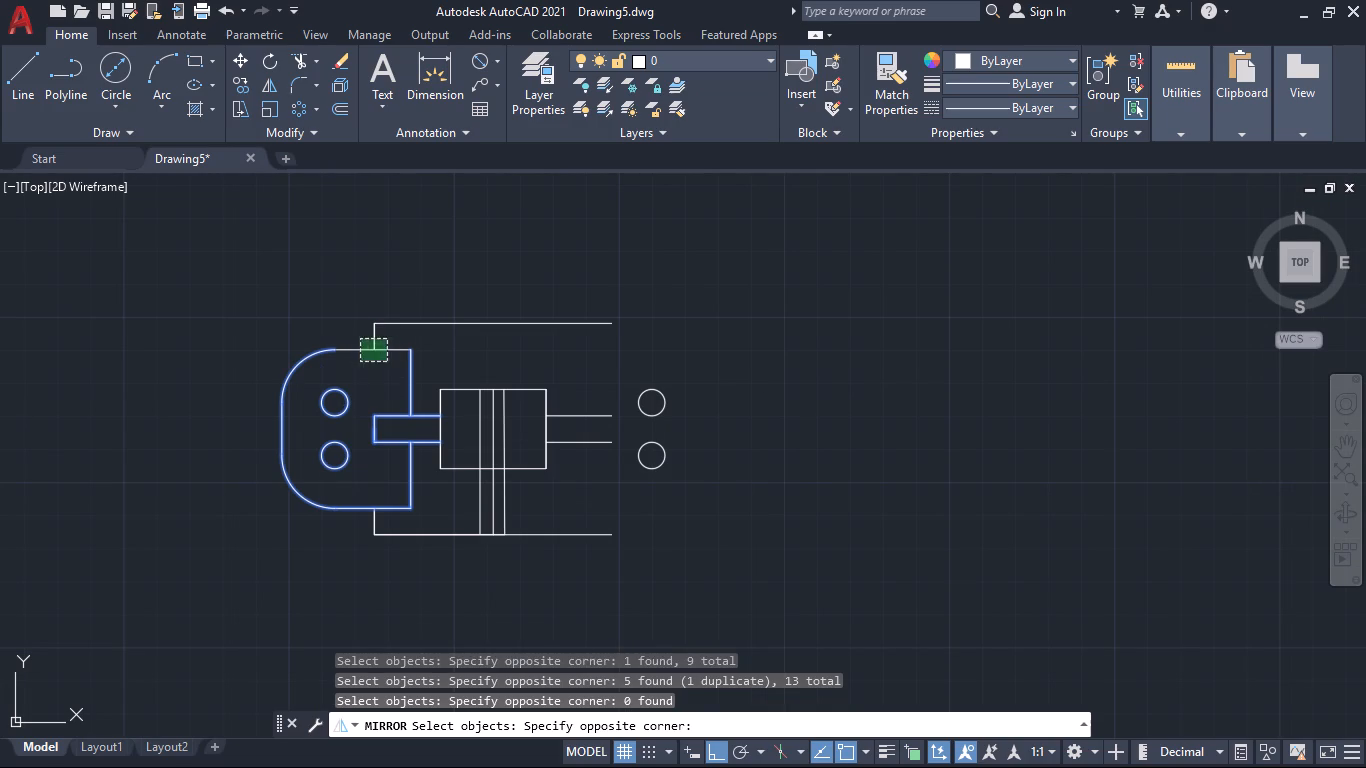
{"action": "left_click", "coordinate": [411, 557]}
{"action": "left_click", "coordinate": [358, 526]}
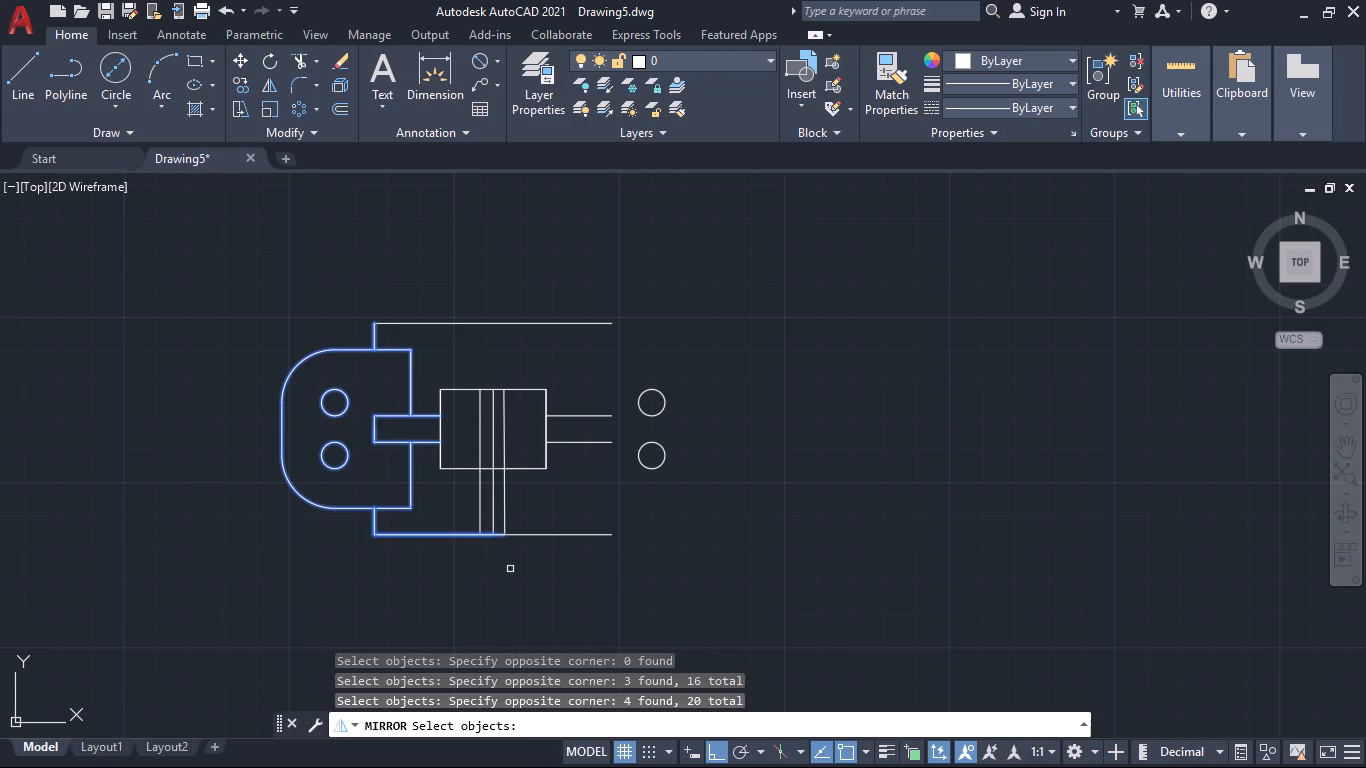
{"action": "key", "text": "Return"}
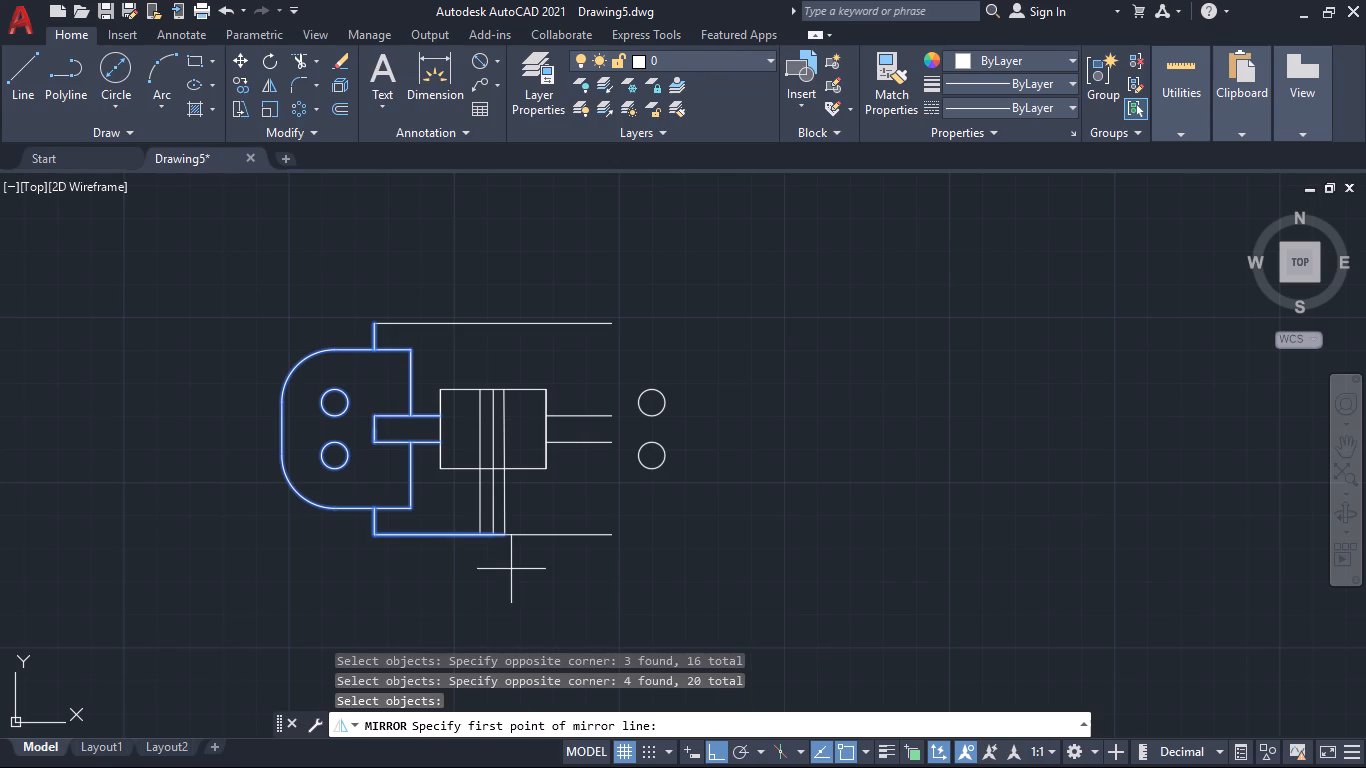
{"action": "left_click", "coordinate": [489, 539]}
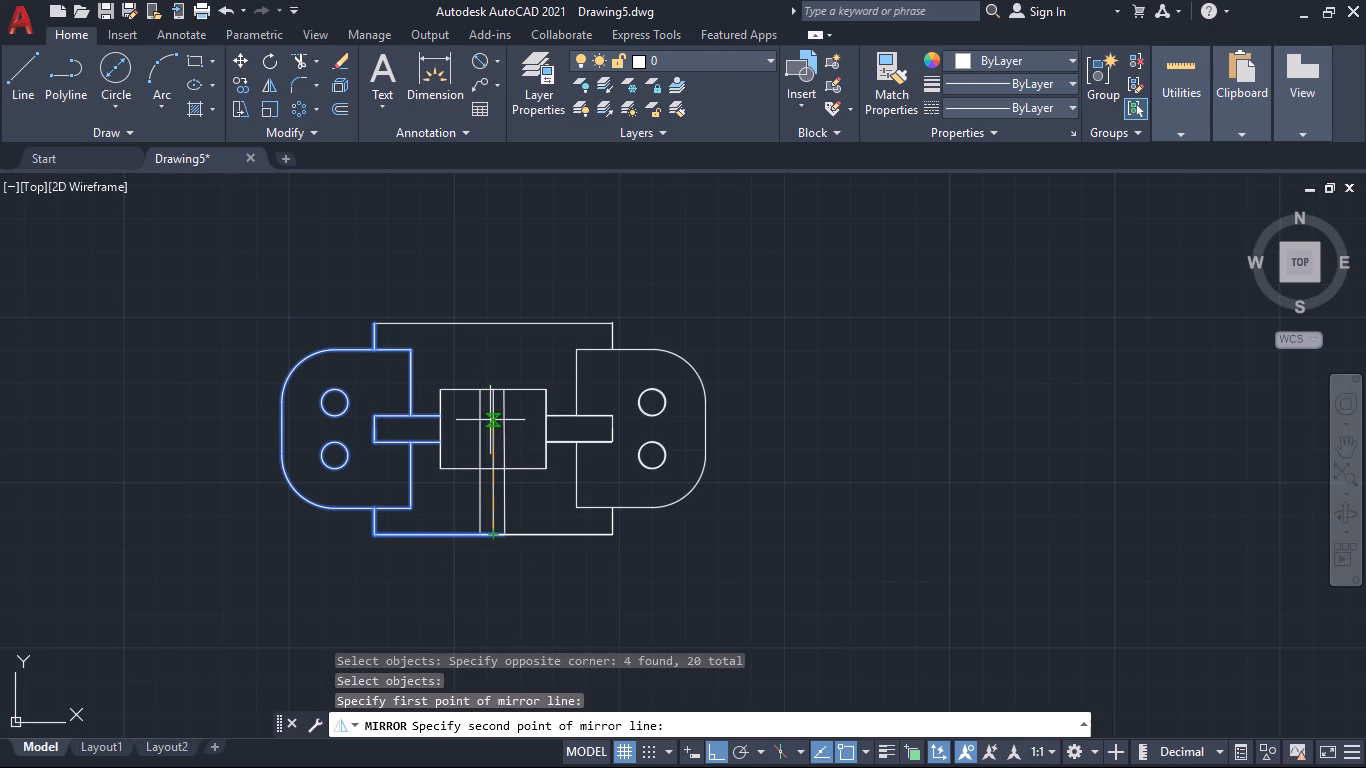
{"action": "left_click", "coordinate": [489, 350]}
{"action": "key", "text": "Return"}
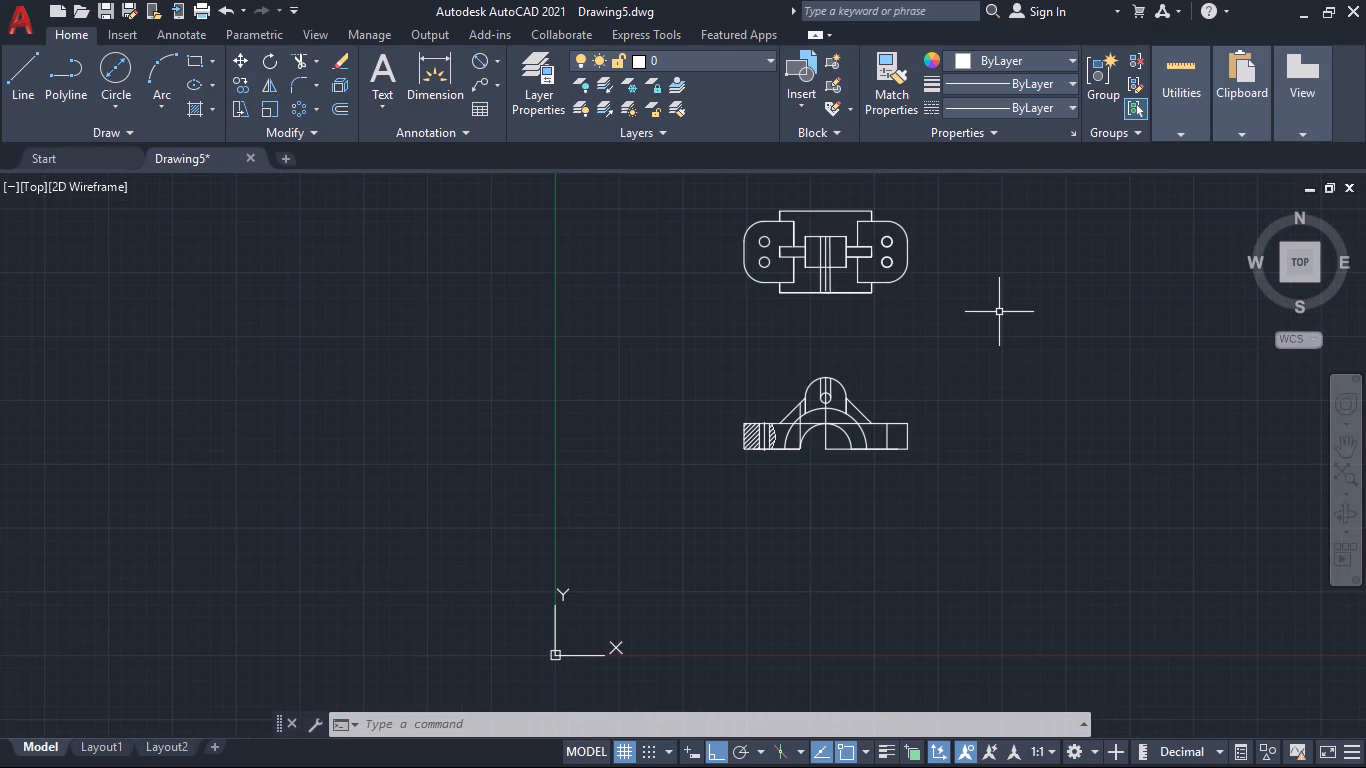
Trim the vertical projection lines inside the front view's rounded lug, above and around the small hole.
{"action": "type", "text": "TR"}
{"action": "key", "text": "Return"}
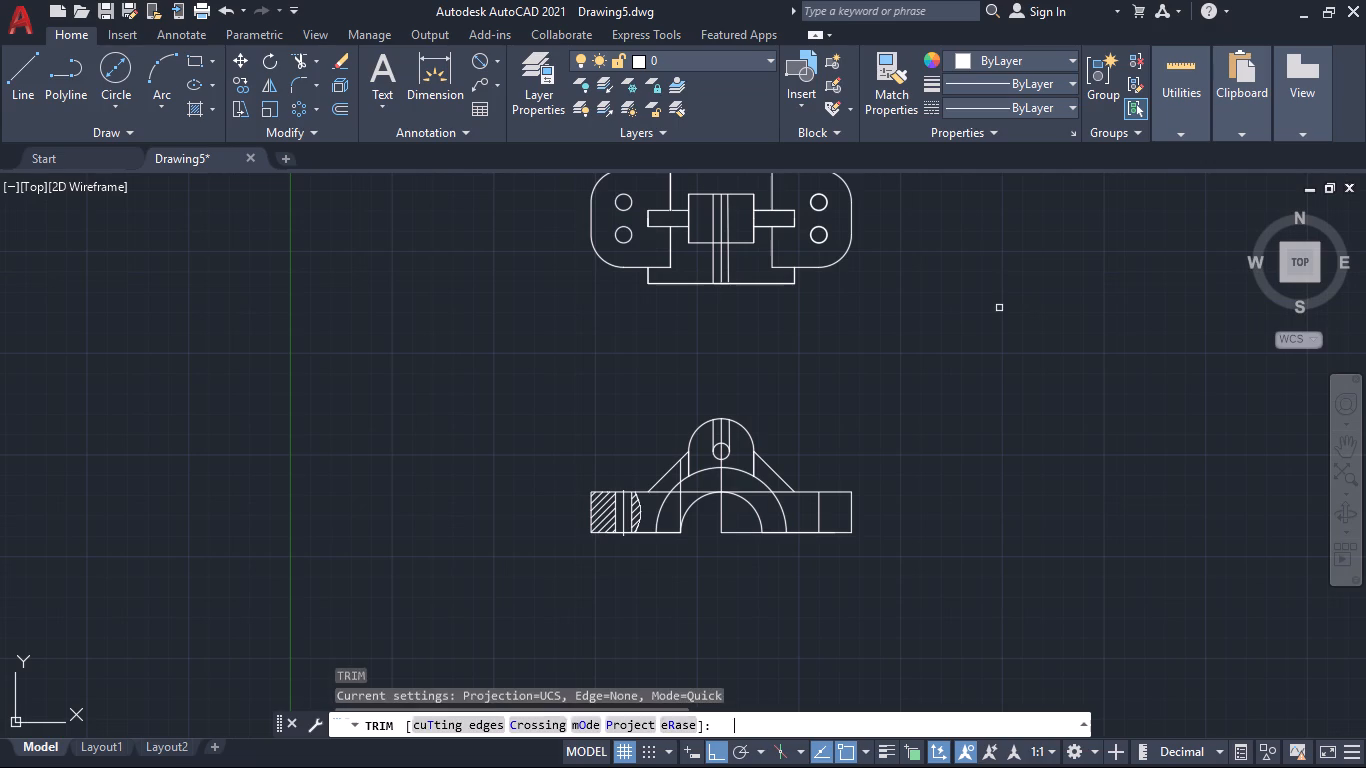
{"action": "left_click_drag", "start_coordinate": [740, 443], "coordinate": [709, 437]}
{"action": "left_click", "coordinate": [709, 437]}
{"action": "left_click", "coordinate": [703, 447]}
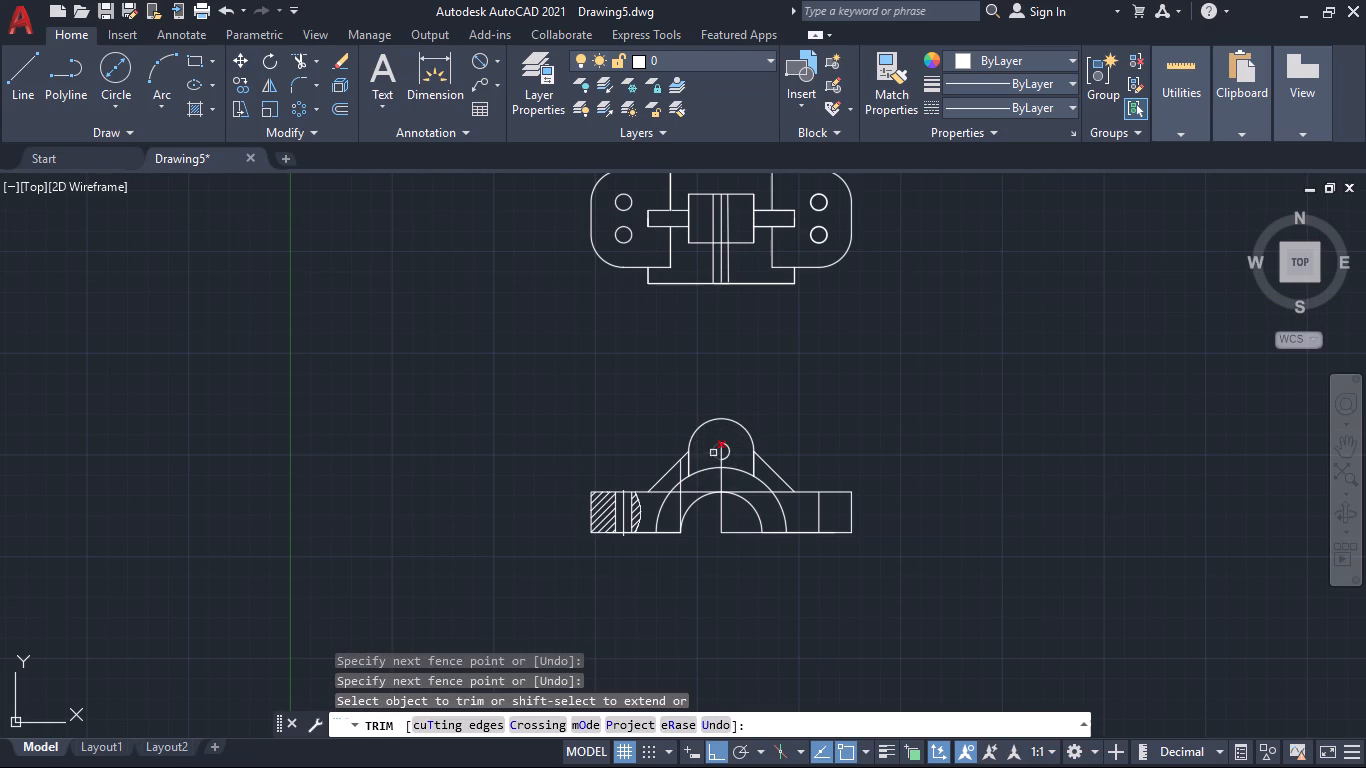
{"action": "left_click", "coordinate": [670, 460]}
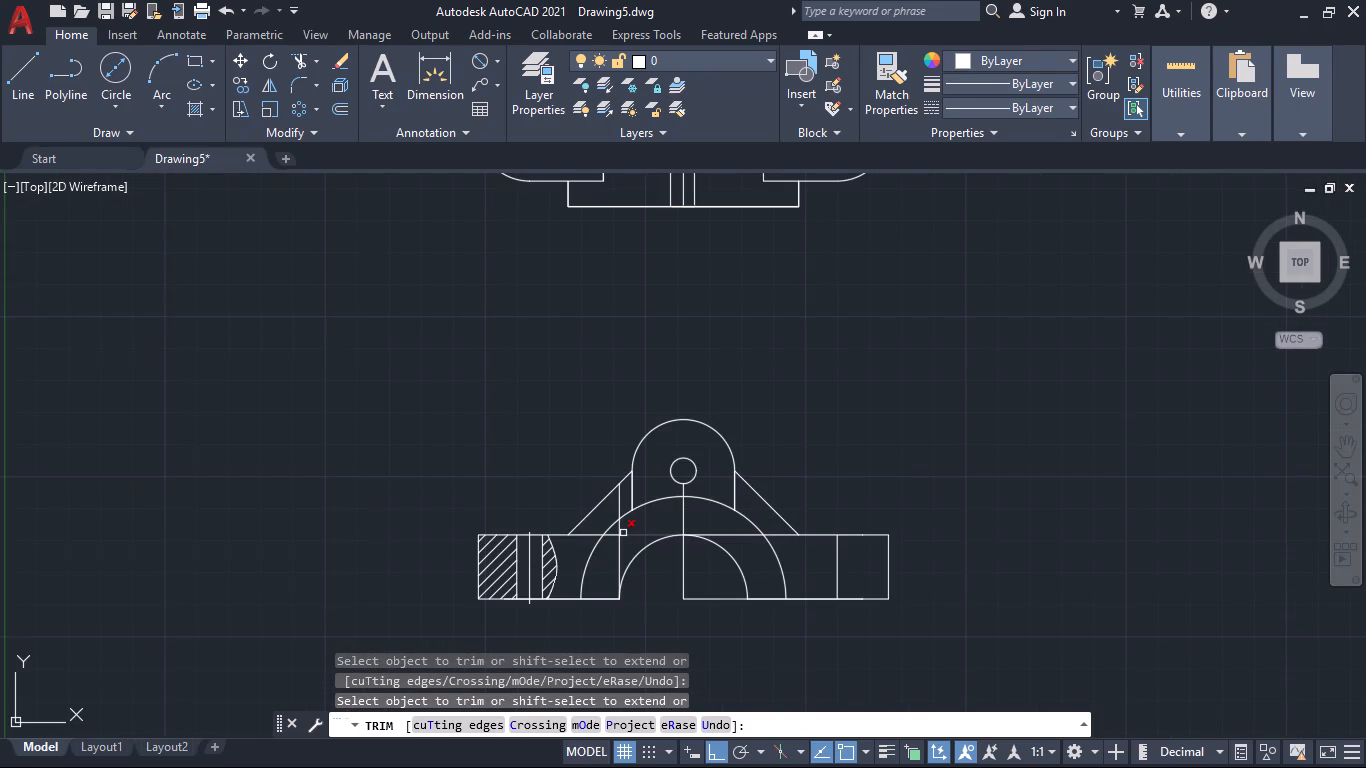
Trim the left vertical ray crossing the front view's arch, plus the base's upper edge and centreline within the arch band.
{"action": "left_click", "coordinate": [622, 526]}
{"action": "left_click", "coordinate": [621, 511]}
{"action": "left_click", "coordinate": [620, 563]}
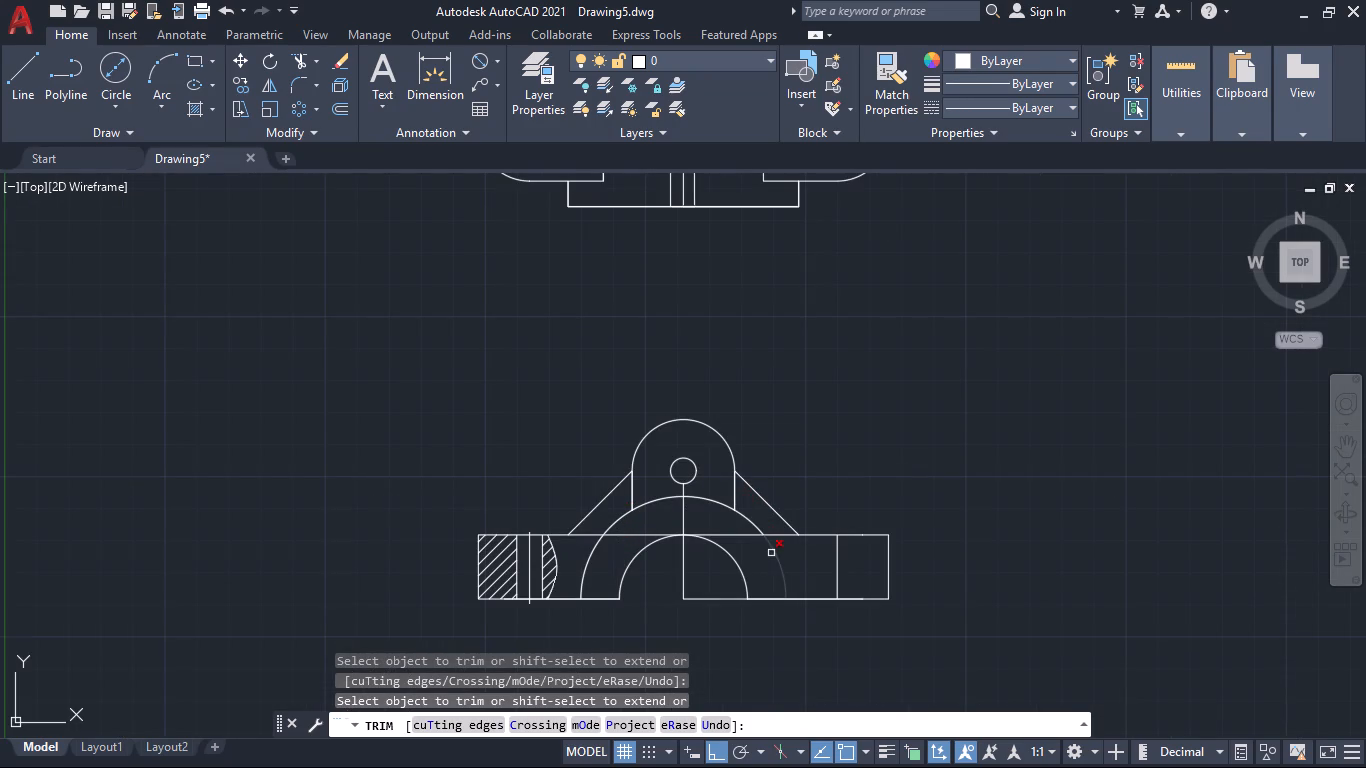
{"action": "left_click", "coordinate": [748, 533]}
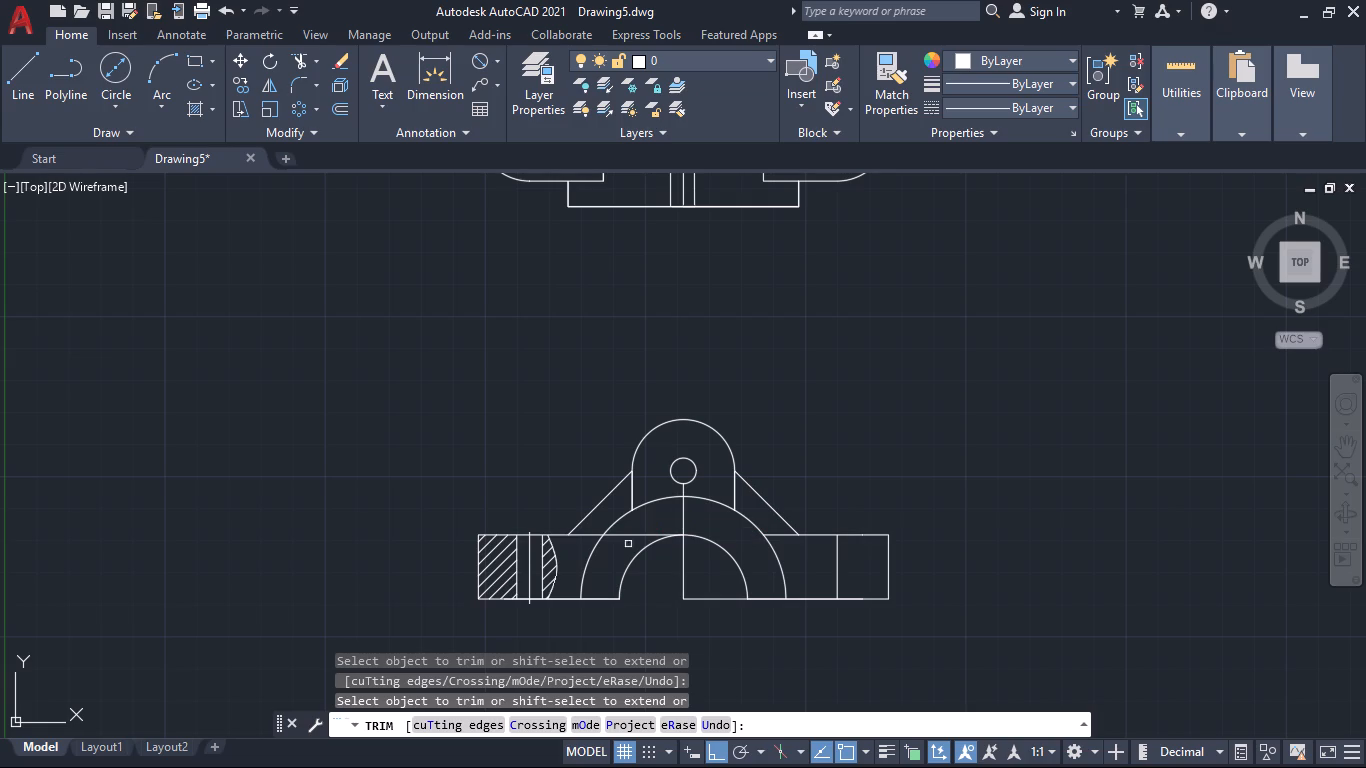
{"action": "left_click", "coordinate": [623, 550]}
{"action": "left_click", "coordinate": [696, 510]}
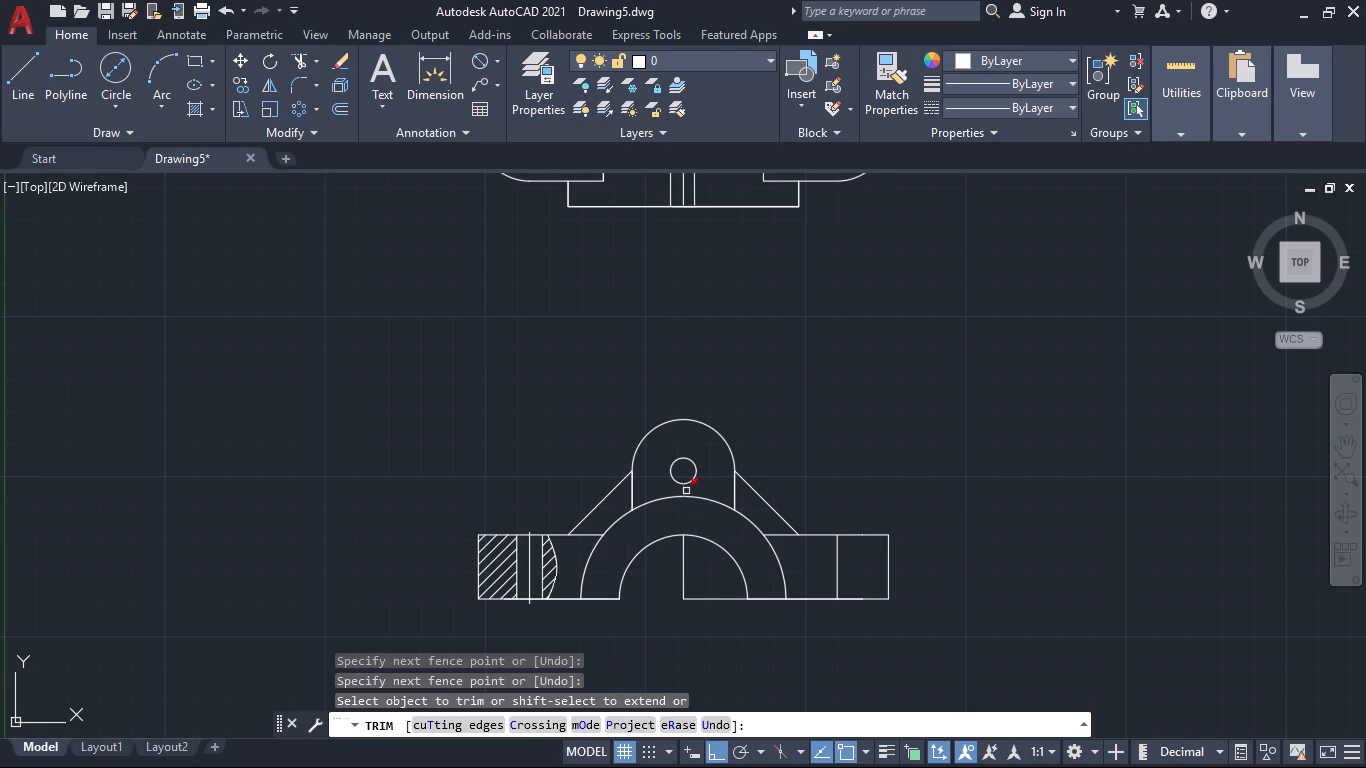
Trim the centreline between the small hole and the arch, and the centreline and base line inside the semicircular opening.
{"action": "left_click", "coordinate": [684, 490]}
{"action": "left_click", "coordinate": [687, 566]}
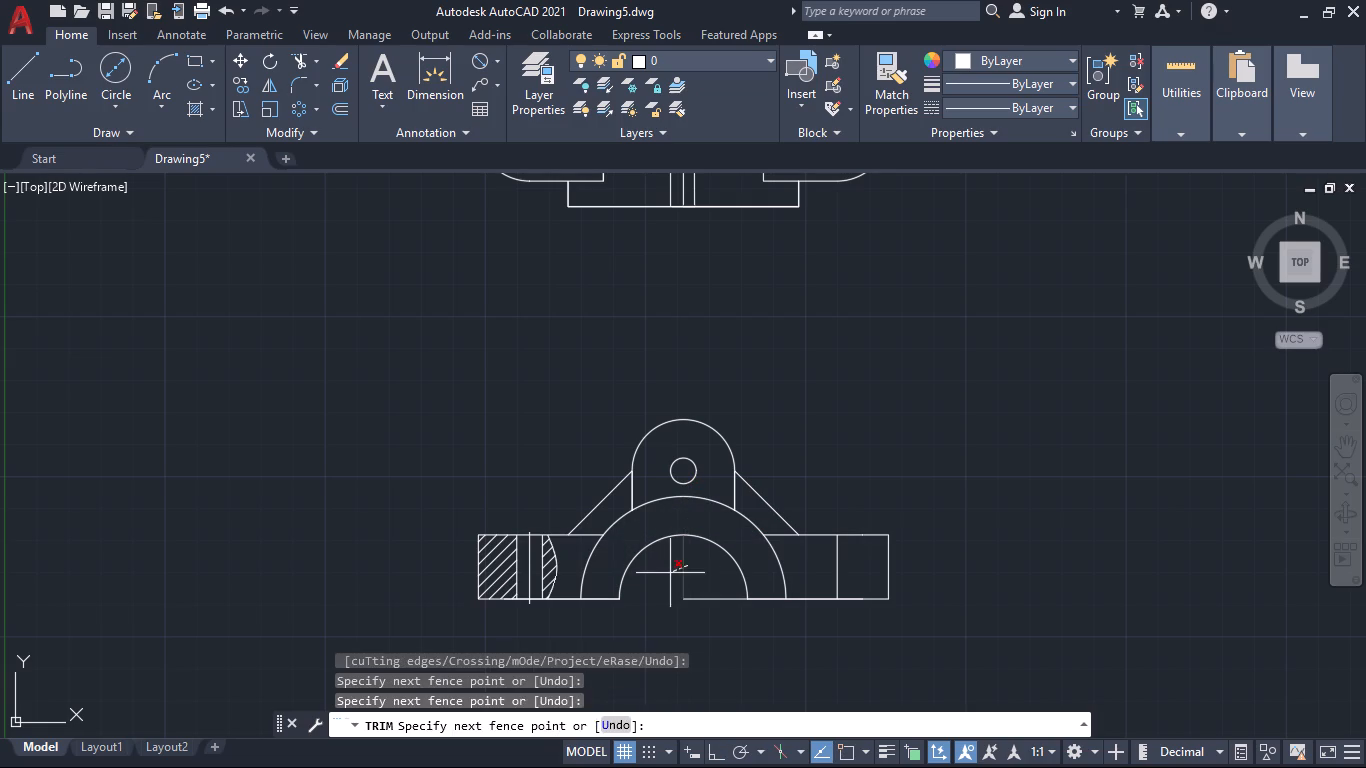
{"action": "left_click", "coordinate": [669, 575]}
{"action": "left_click", "coordinate": [695, 586]}
{"action": "left_click", "coordinate": [771, 622]}
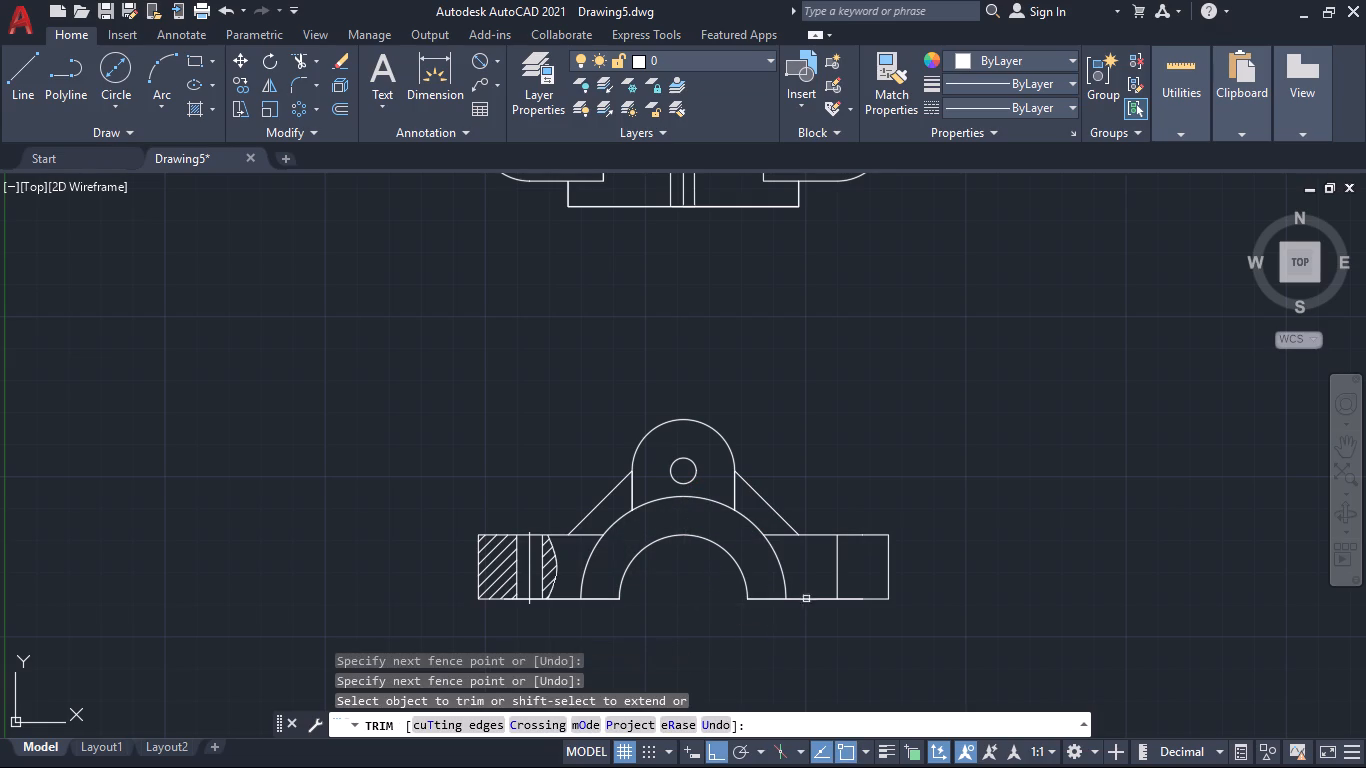
Clean up overlapping segments along the front view's bottom edge on both sides of the arch, keeping the outline continuous.
{"action": "left_click", "coordinate": [809, 600]}
{"action": "left_click", "coordinate": [850, 601]}
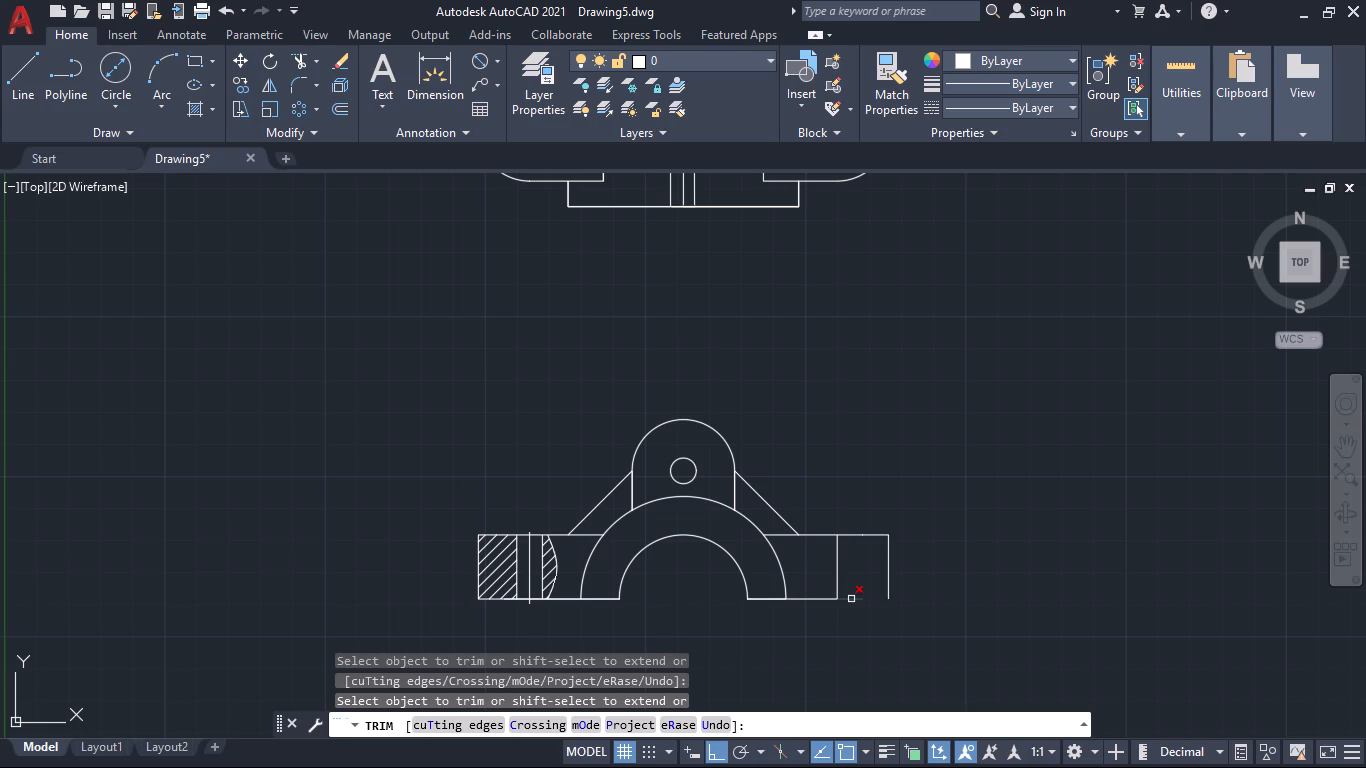
{"action": "left_click", "coordinate": [851, 599], "text": "shift"}
{"action": "left_click", "coordinate": [817, 600]}
{"action": "left_click", "coordinate": [772, 600]}
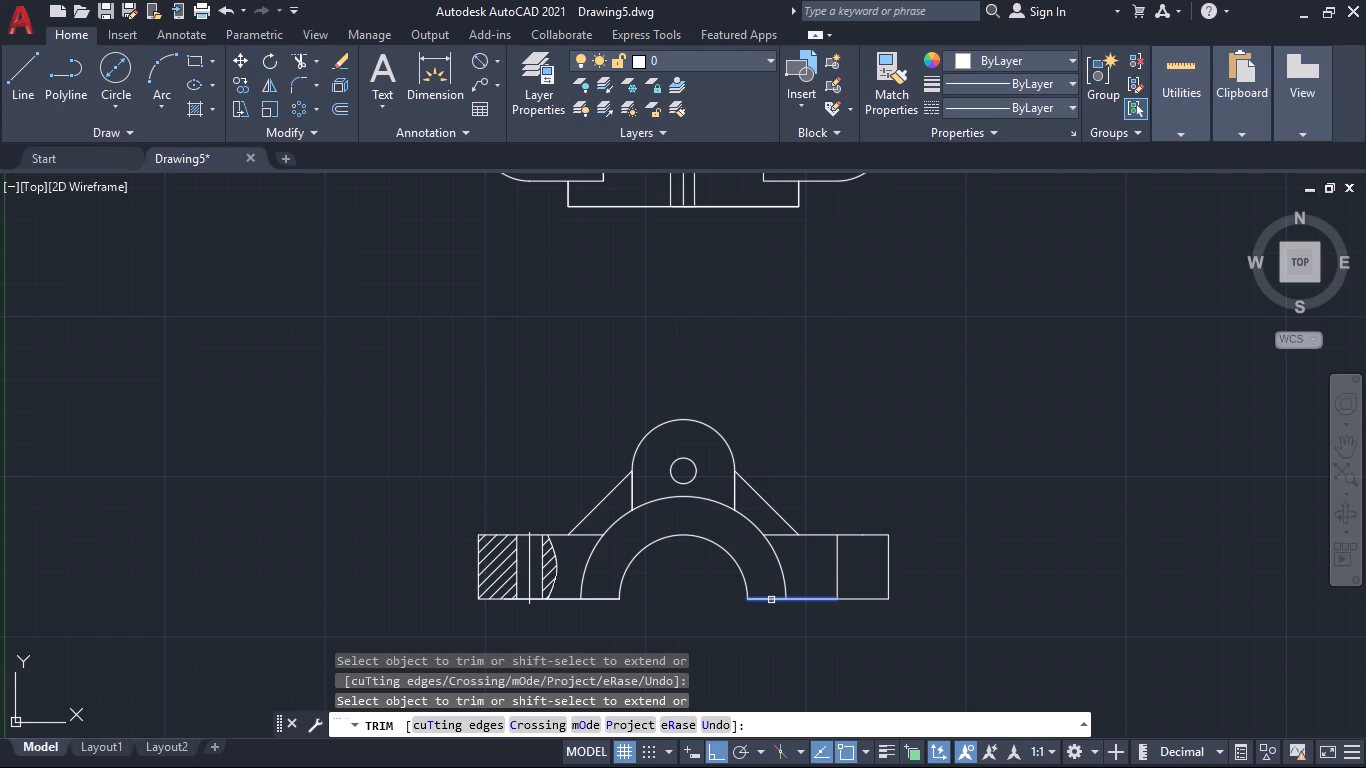
{"action": "left_click", "coordinate": [771, 600], "text": "shift"}
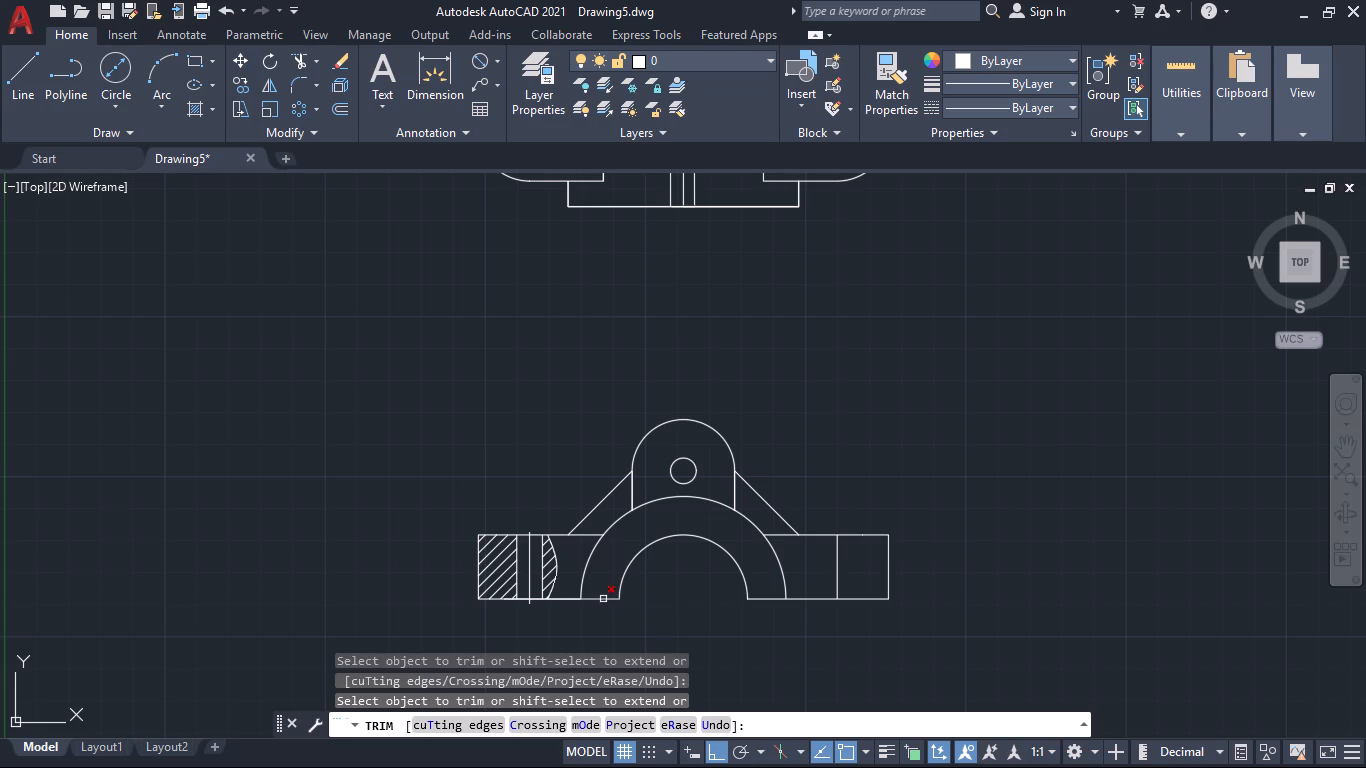
{"action": "left_click", "coordinate": [603, 599]}
{"action": "left_click", "coordinate": [565, 601]}
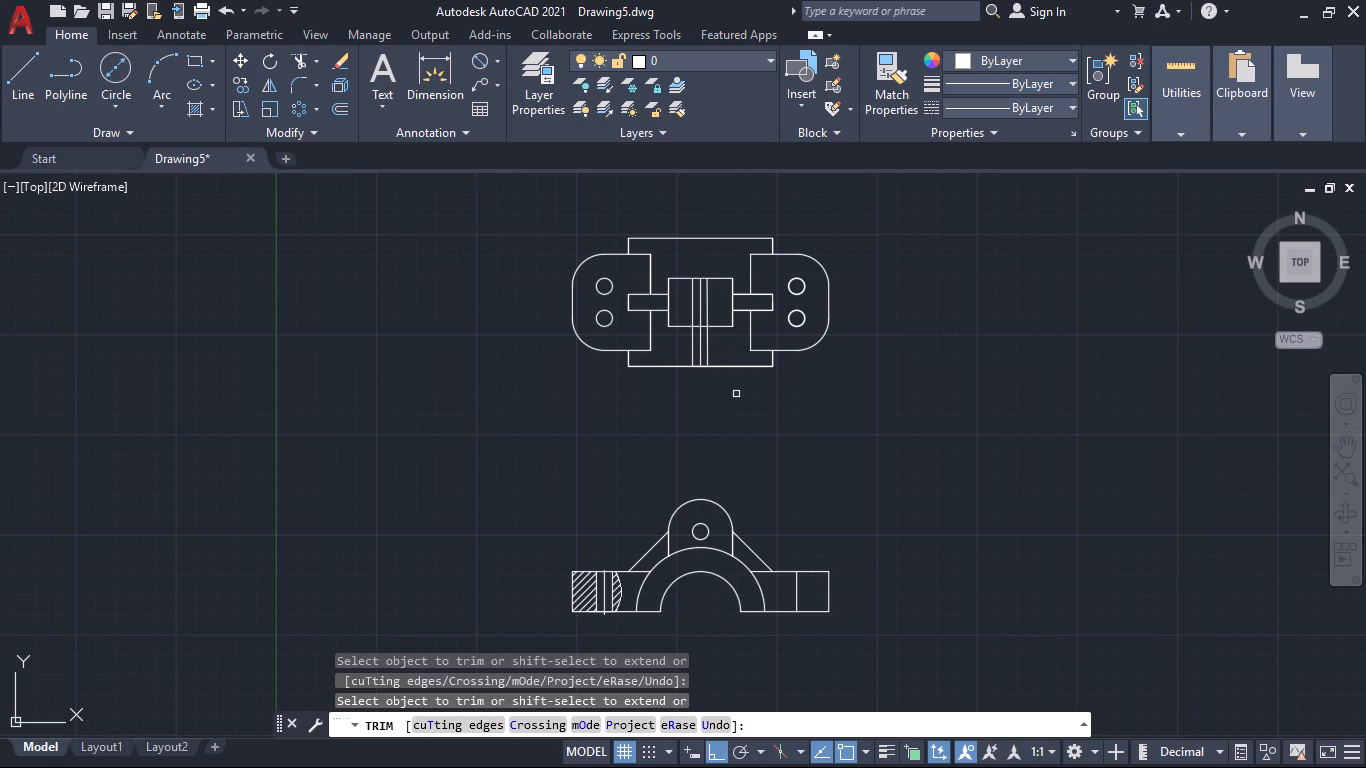
Trim the leftover vertical projection lines crossing the top view's central block and the plate area below it.
{"action": "left_click", "coordinate": [723, 351]}
{"action": "left_click", "coordinate": [683, 351]}
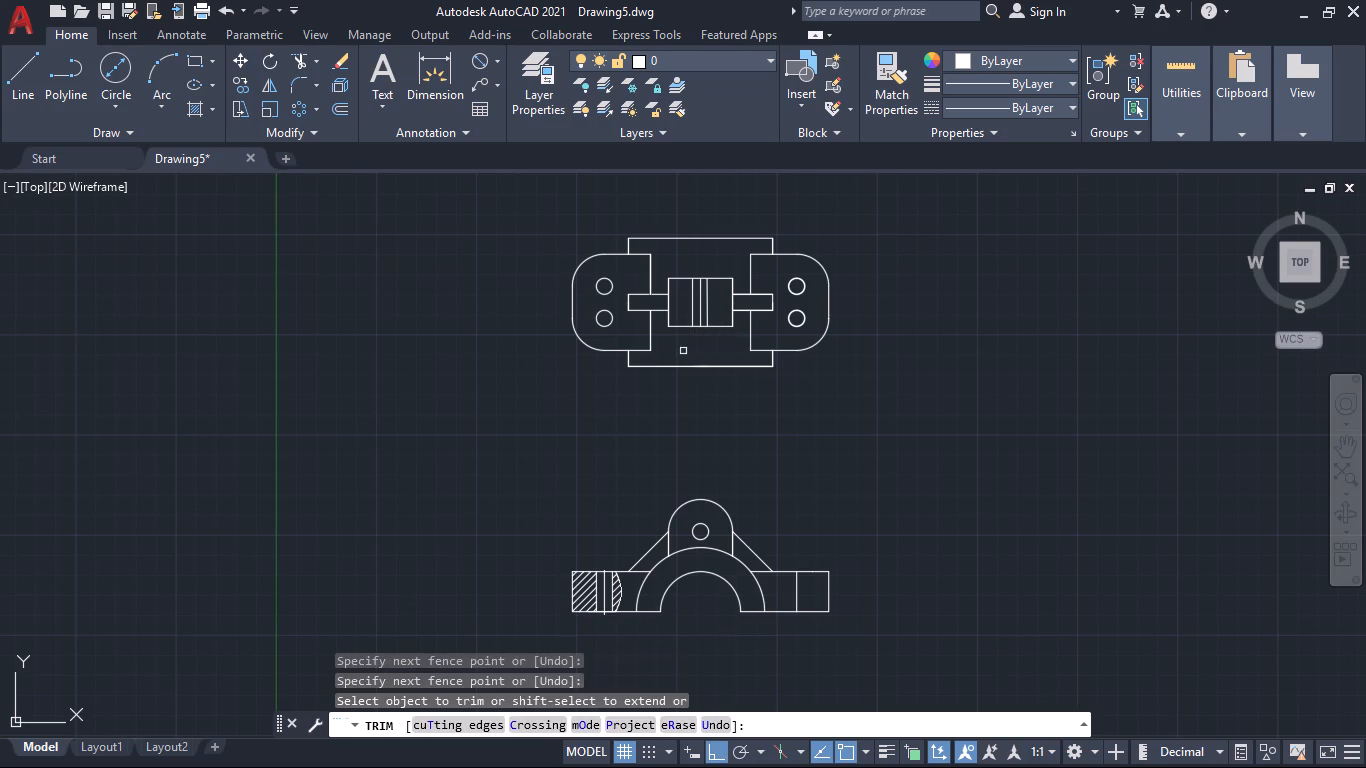
{"action": "left_click_drag", "start_coordinate": [682, 302], "coordinate": [720, 302]}
{"action": "left_click", "coordinate": [720, 302]}
{"action": "left_click", "coordinate": [697, 309]}
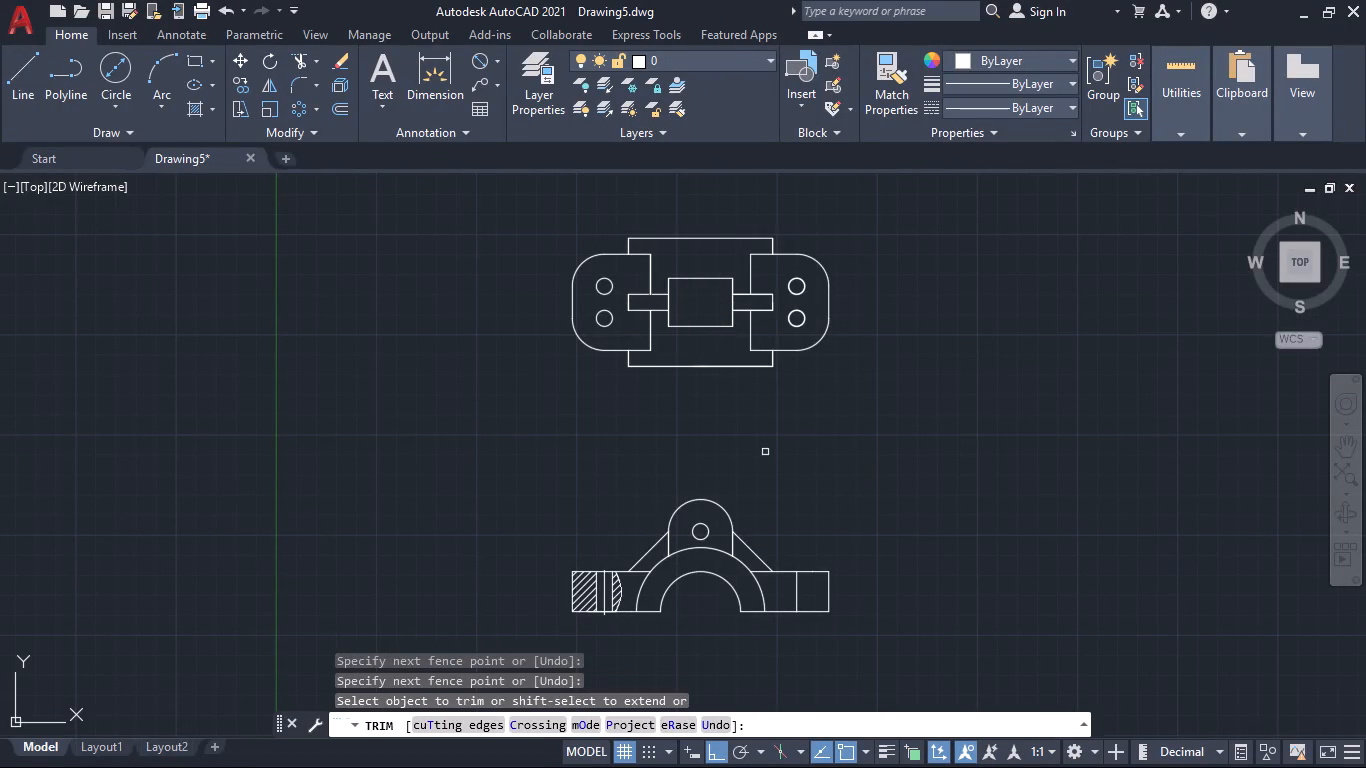
{"action": "key", "text": "Escape"}
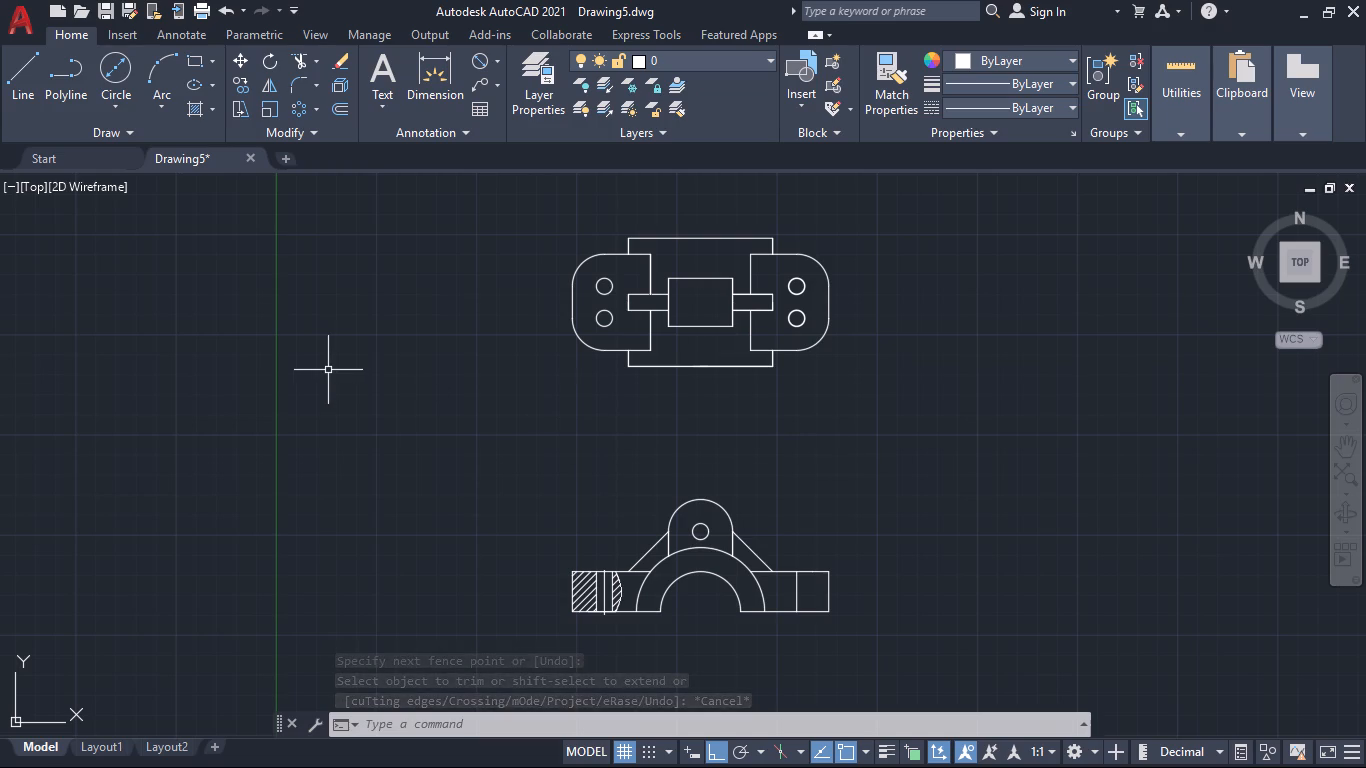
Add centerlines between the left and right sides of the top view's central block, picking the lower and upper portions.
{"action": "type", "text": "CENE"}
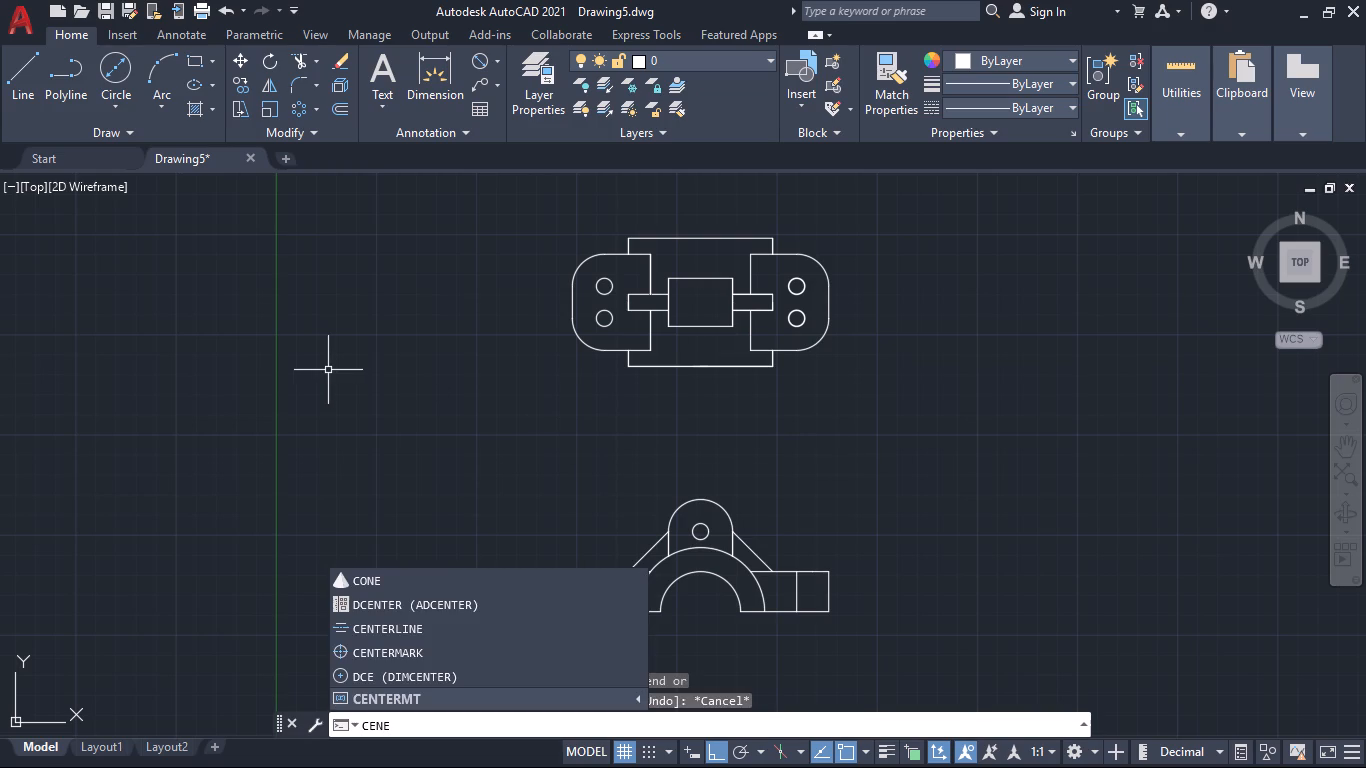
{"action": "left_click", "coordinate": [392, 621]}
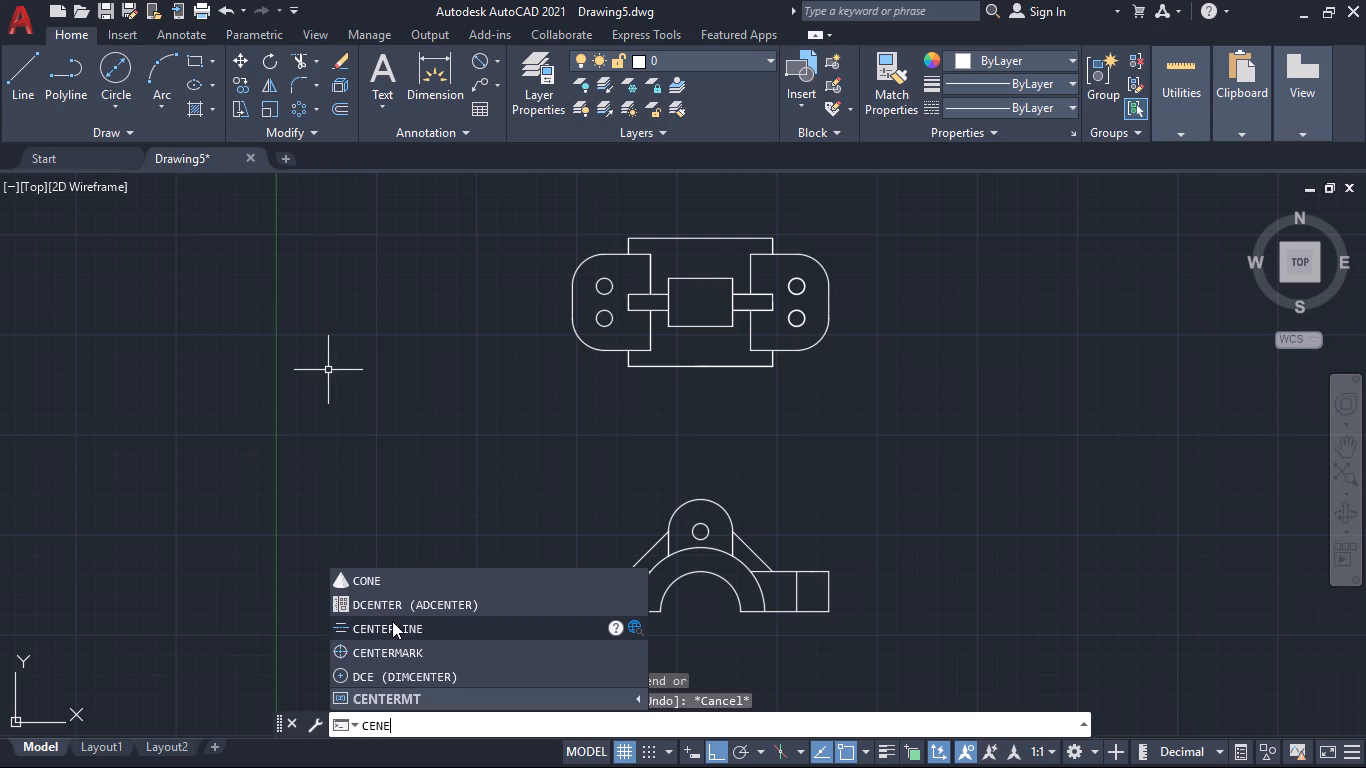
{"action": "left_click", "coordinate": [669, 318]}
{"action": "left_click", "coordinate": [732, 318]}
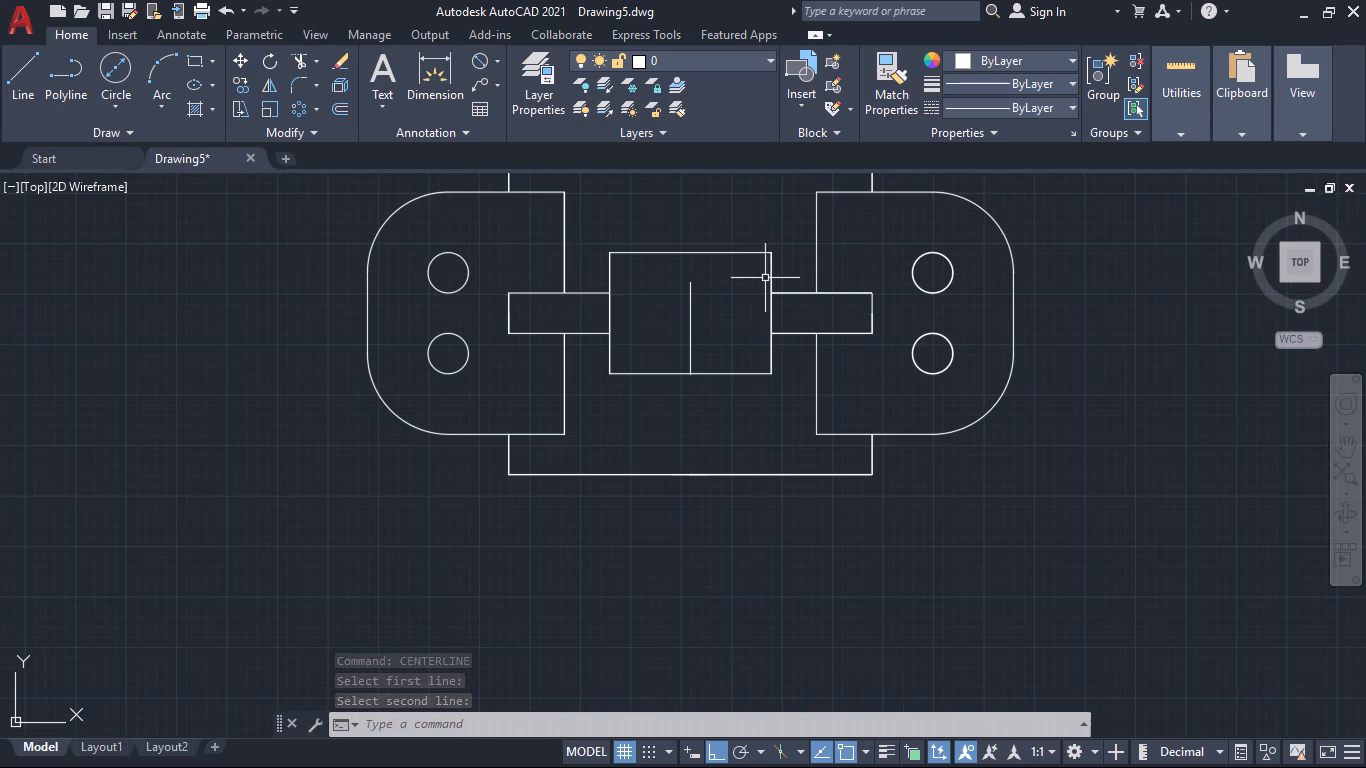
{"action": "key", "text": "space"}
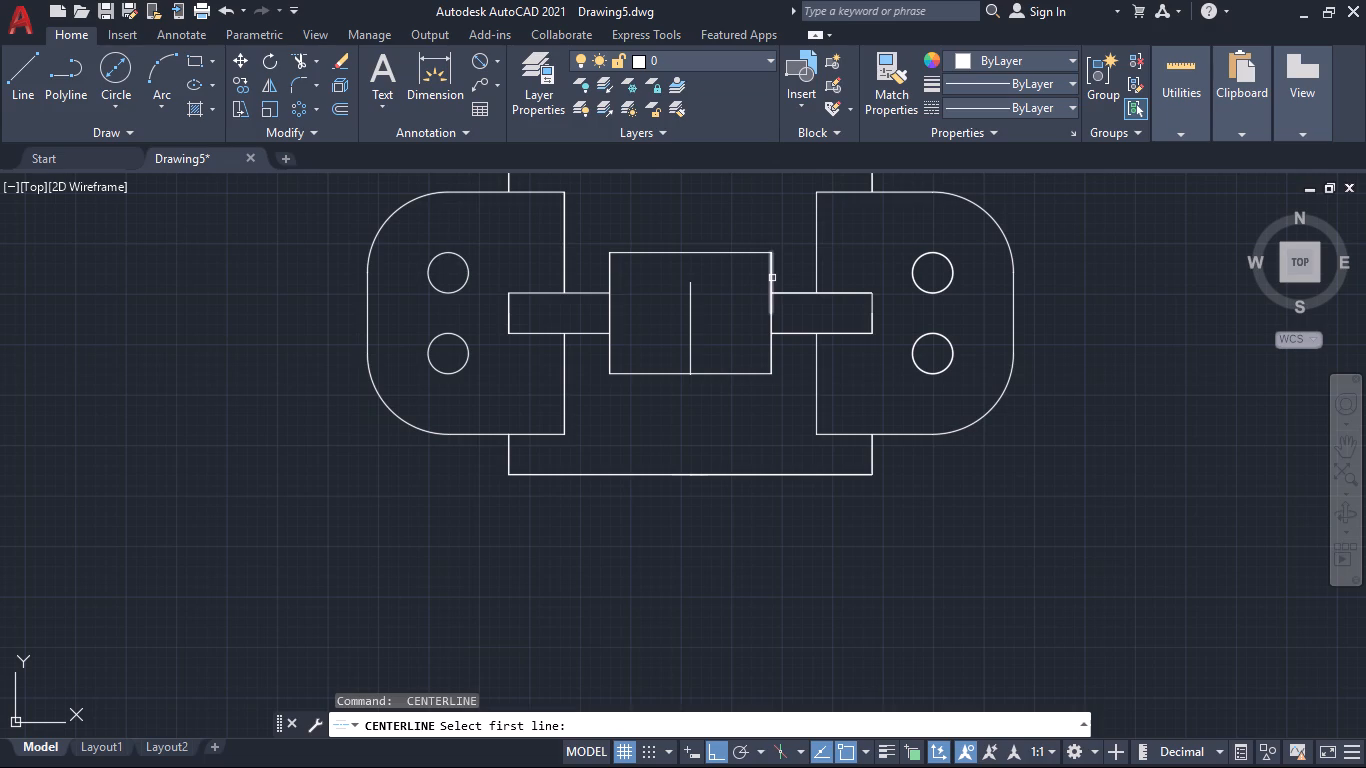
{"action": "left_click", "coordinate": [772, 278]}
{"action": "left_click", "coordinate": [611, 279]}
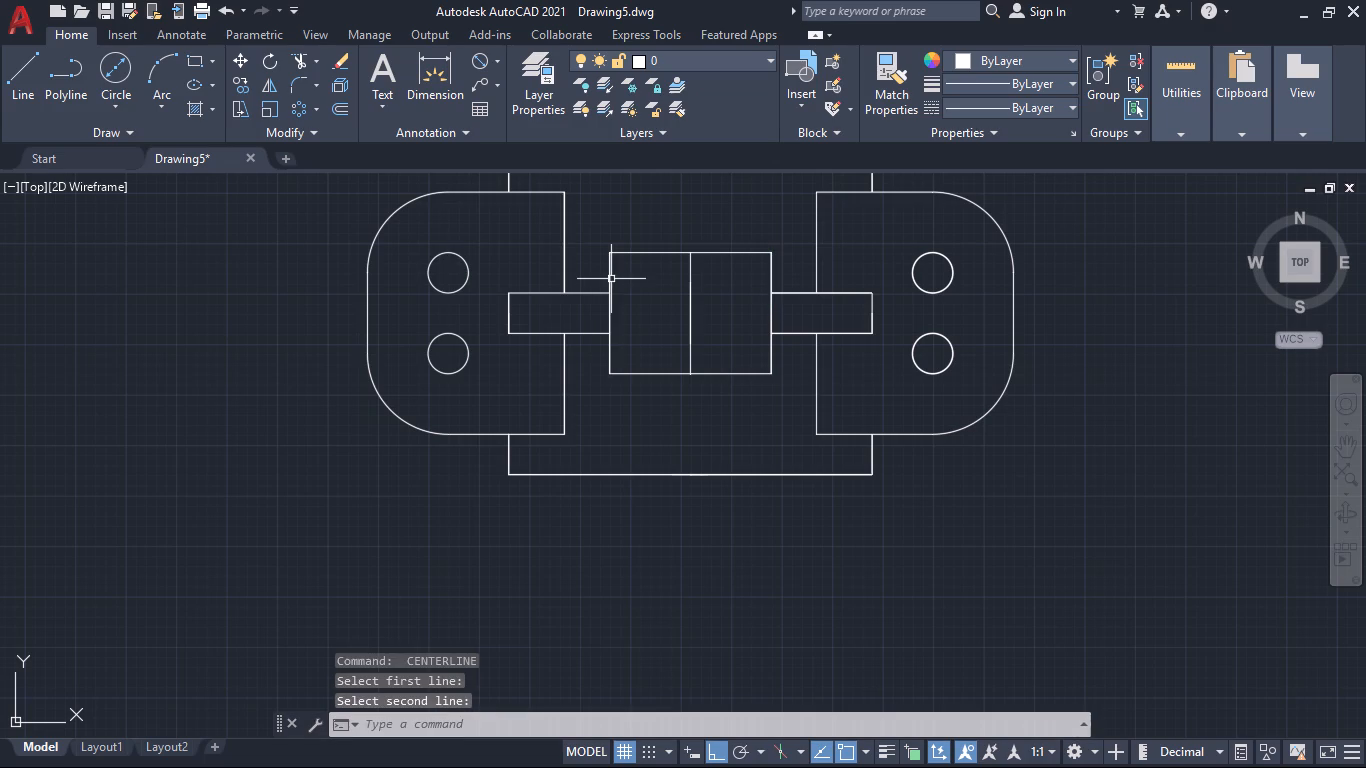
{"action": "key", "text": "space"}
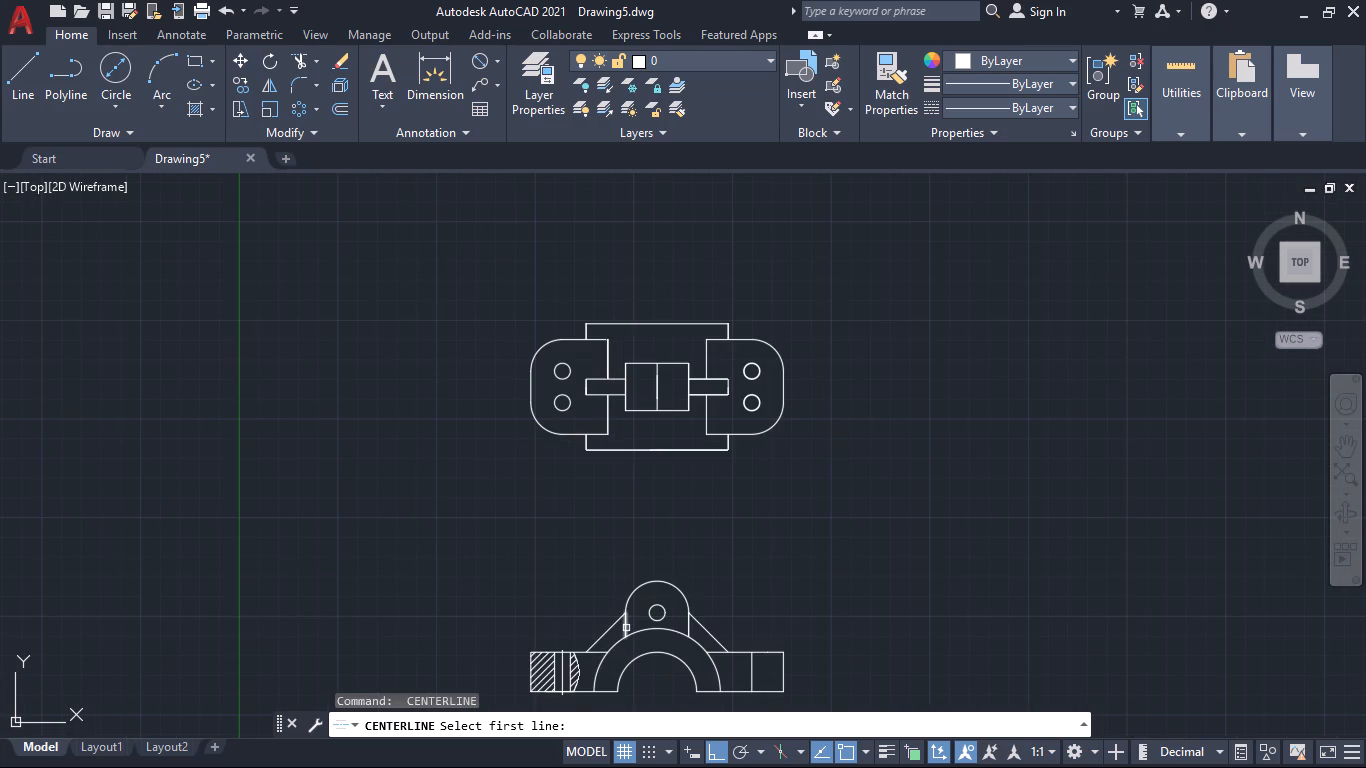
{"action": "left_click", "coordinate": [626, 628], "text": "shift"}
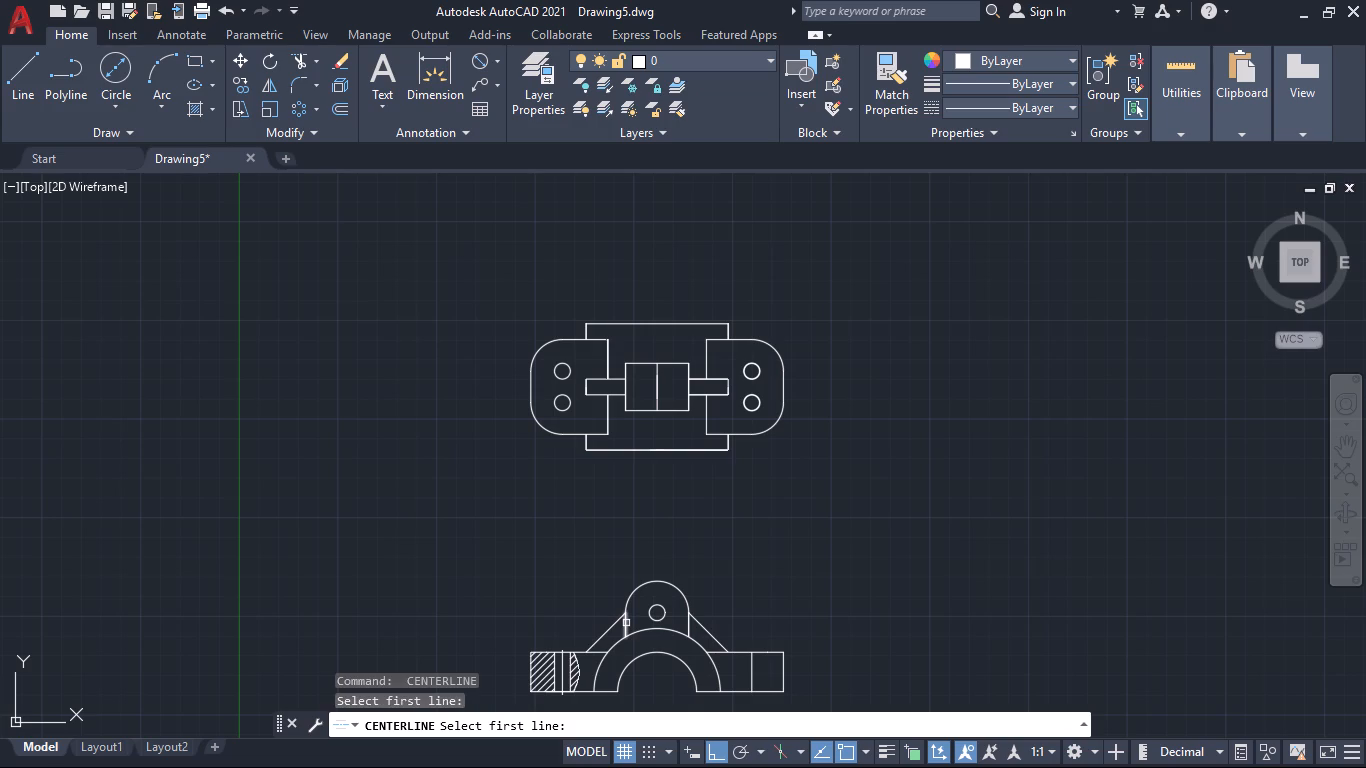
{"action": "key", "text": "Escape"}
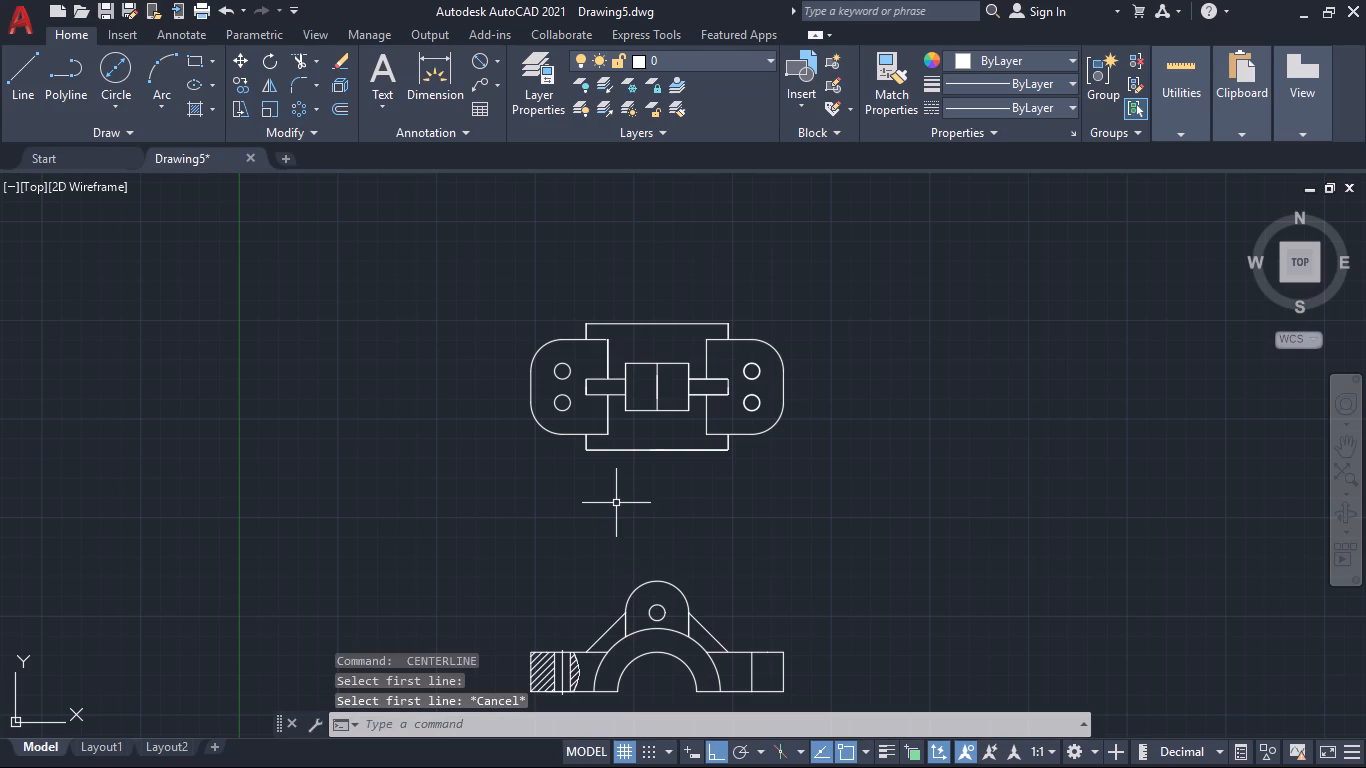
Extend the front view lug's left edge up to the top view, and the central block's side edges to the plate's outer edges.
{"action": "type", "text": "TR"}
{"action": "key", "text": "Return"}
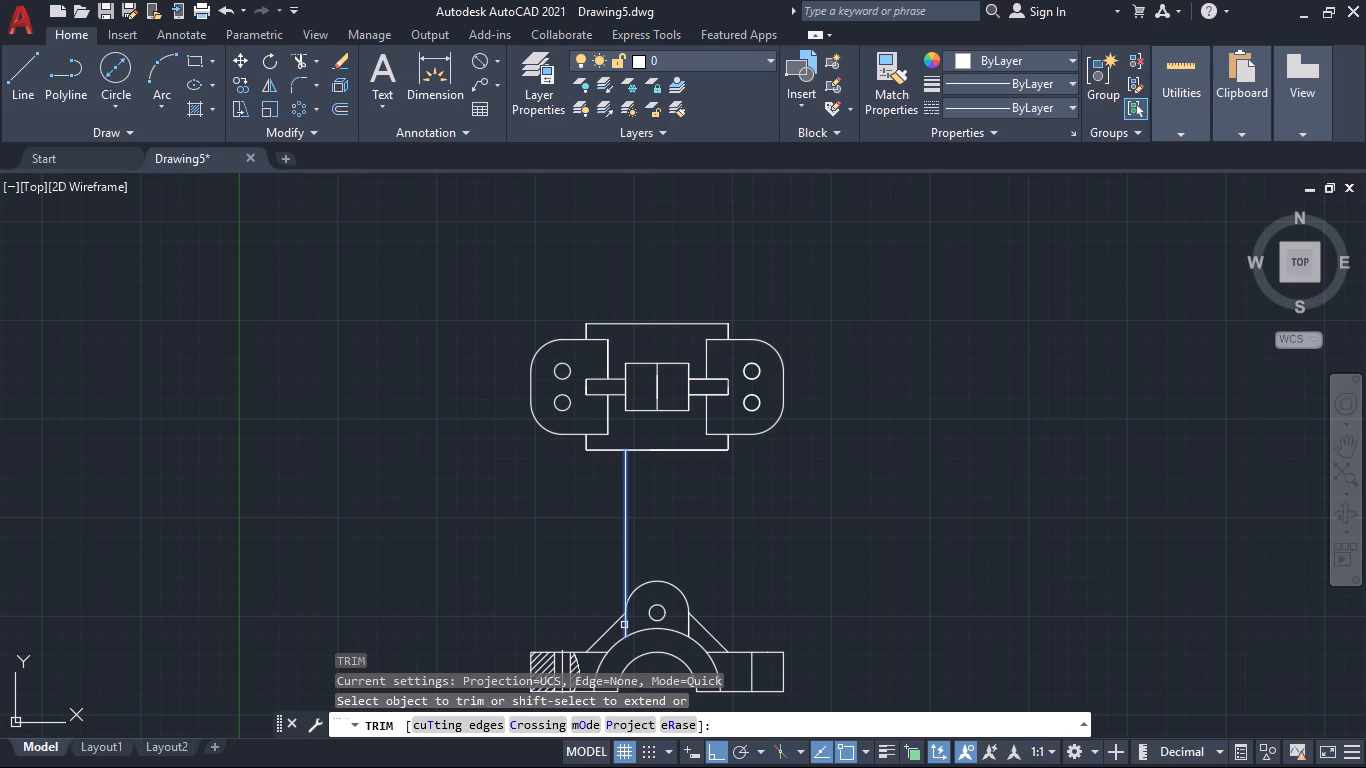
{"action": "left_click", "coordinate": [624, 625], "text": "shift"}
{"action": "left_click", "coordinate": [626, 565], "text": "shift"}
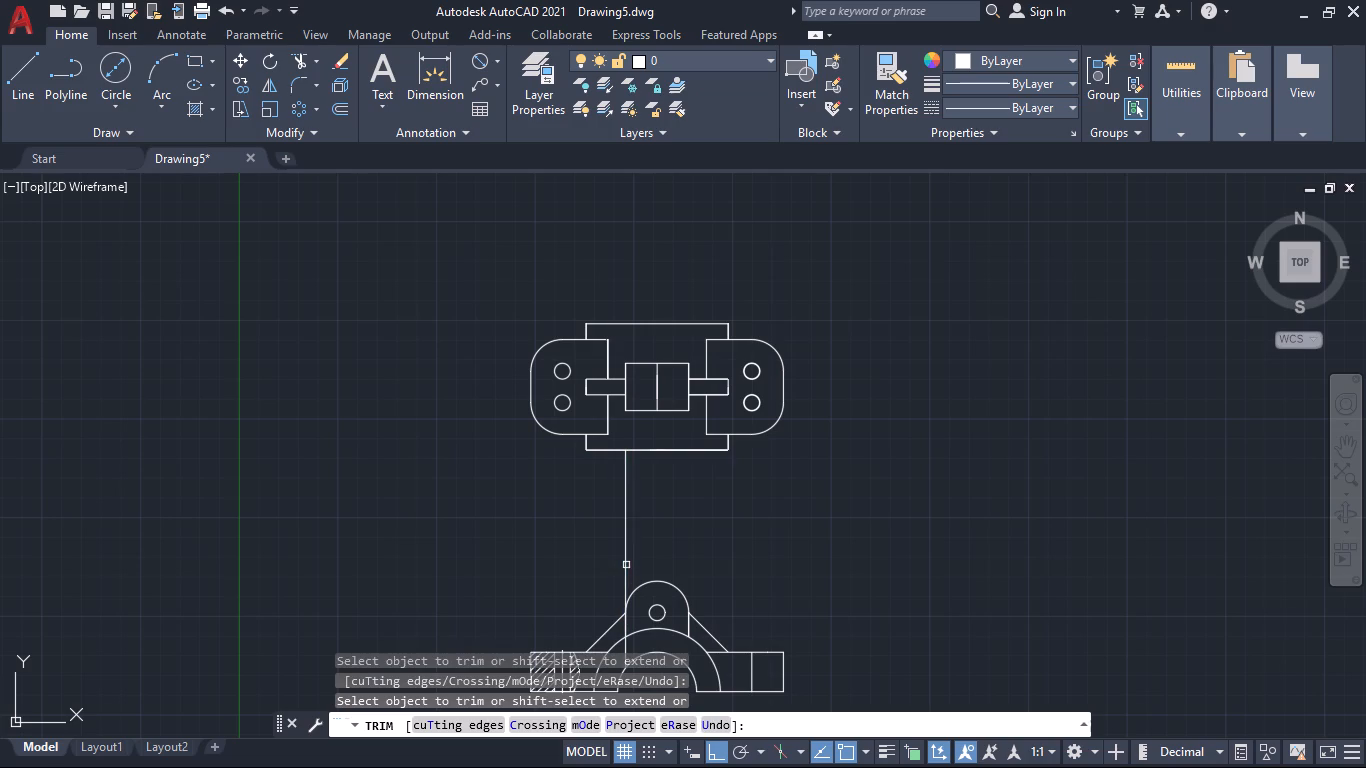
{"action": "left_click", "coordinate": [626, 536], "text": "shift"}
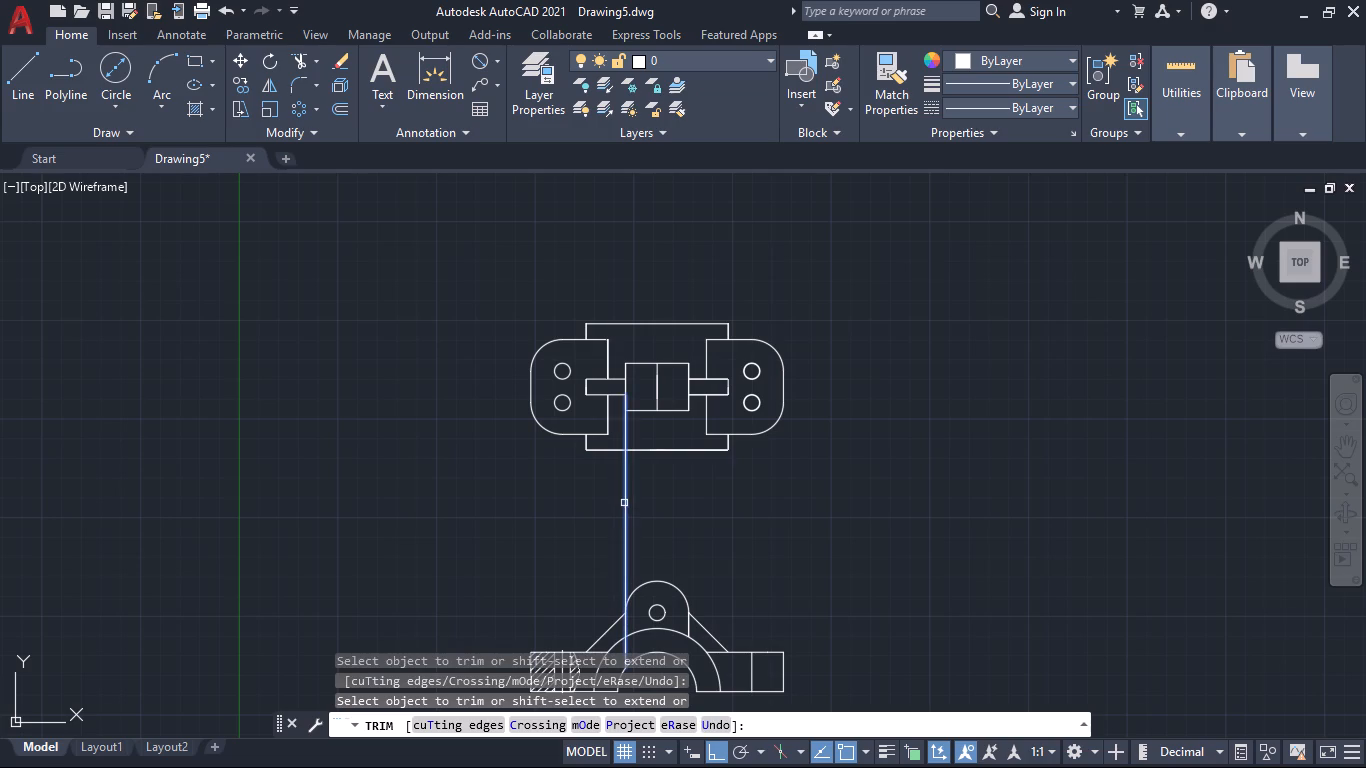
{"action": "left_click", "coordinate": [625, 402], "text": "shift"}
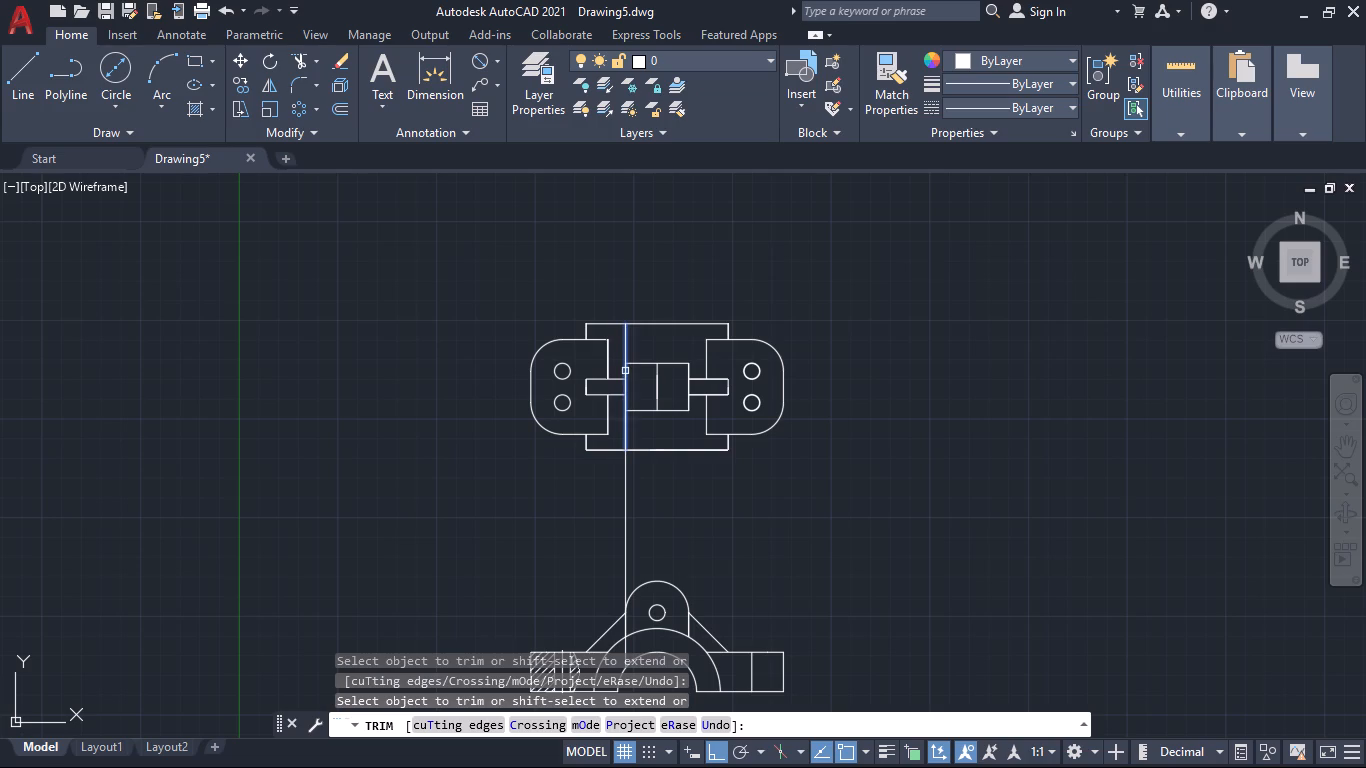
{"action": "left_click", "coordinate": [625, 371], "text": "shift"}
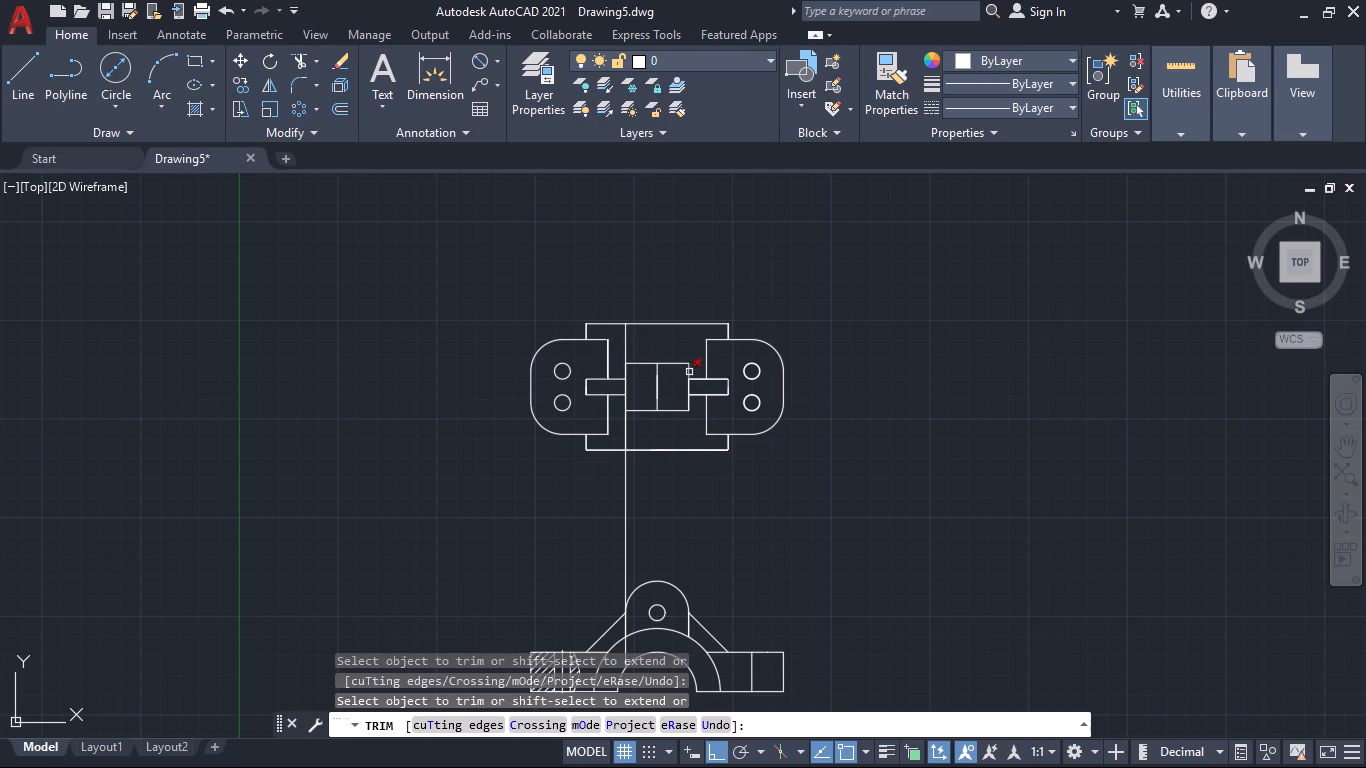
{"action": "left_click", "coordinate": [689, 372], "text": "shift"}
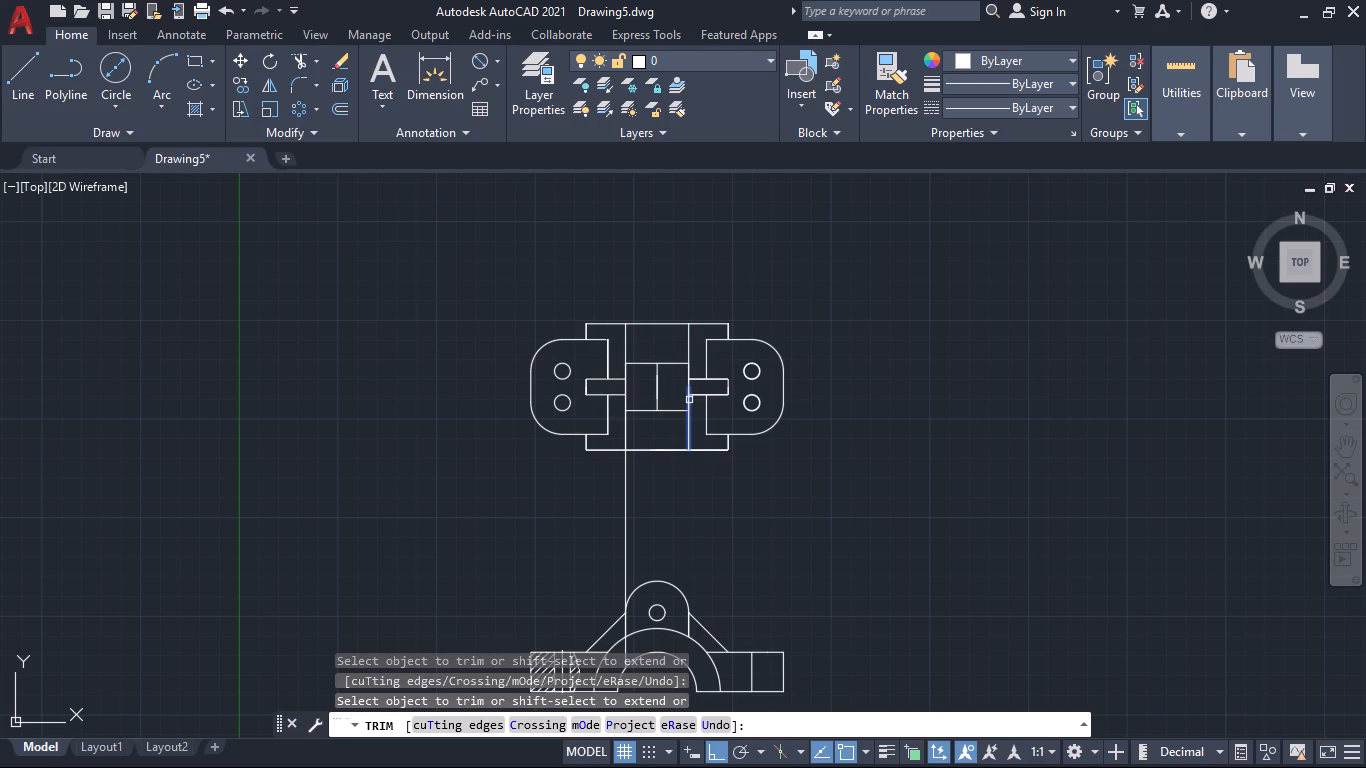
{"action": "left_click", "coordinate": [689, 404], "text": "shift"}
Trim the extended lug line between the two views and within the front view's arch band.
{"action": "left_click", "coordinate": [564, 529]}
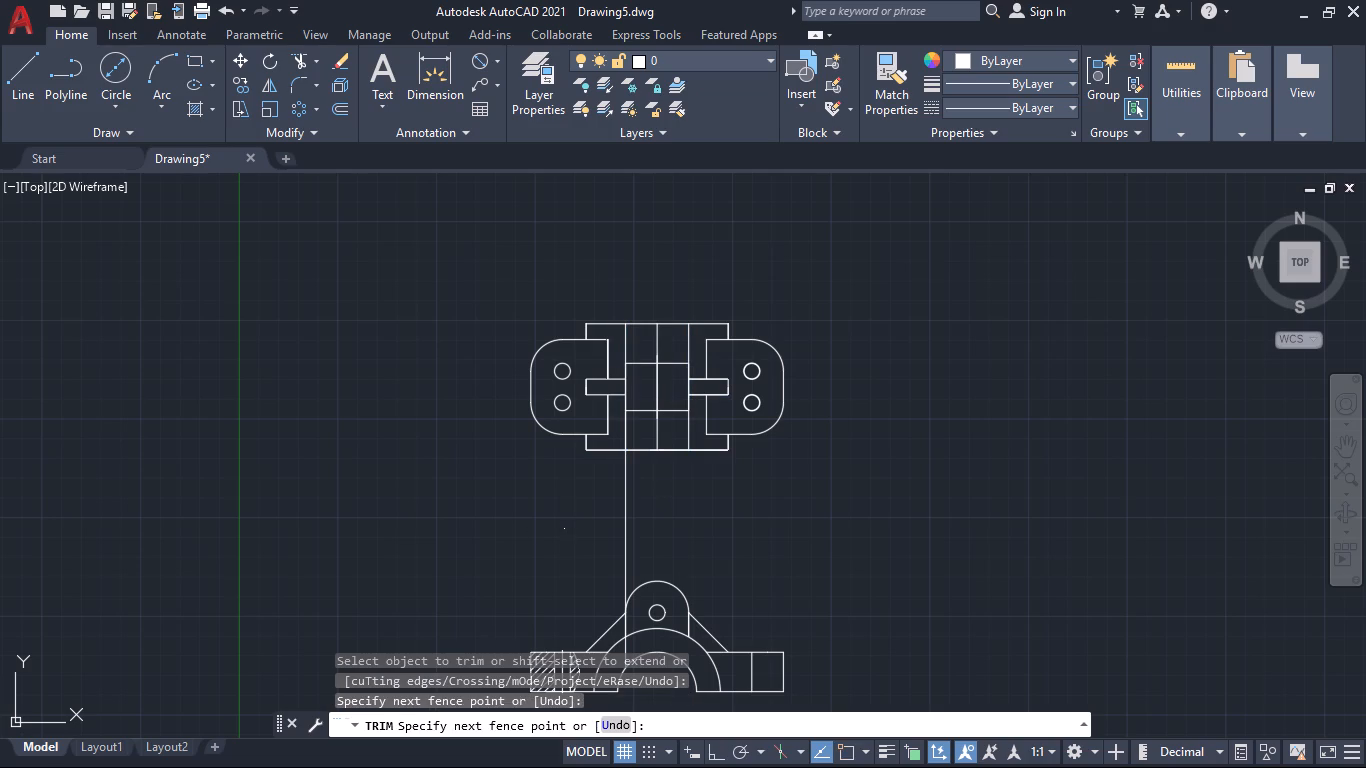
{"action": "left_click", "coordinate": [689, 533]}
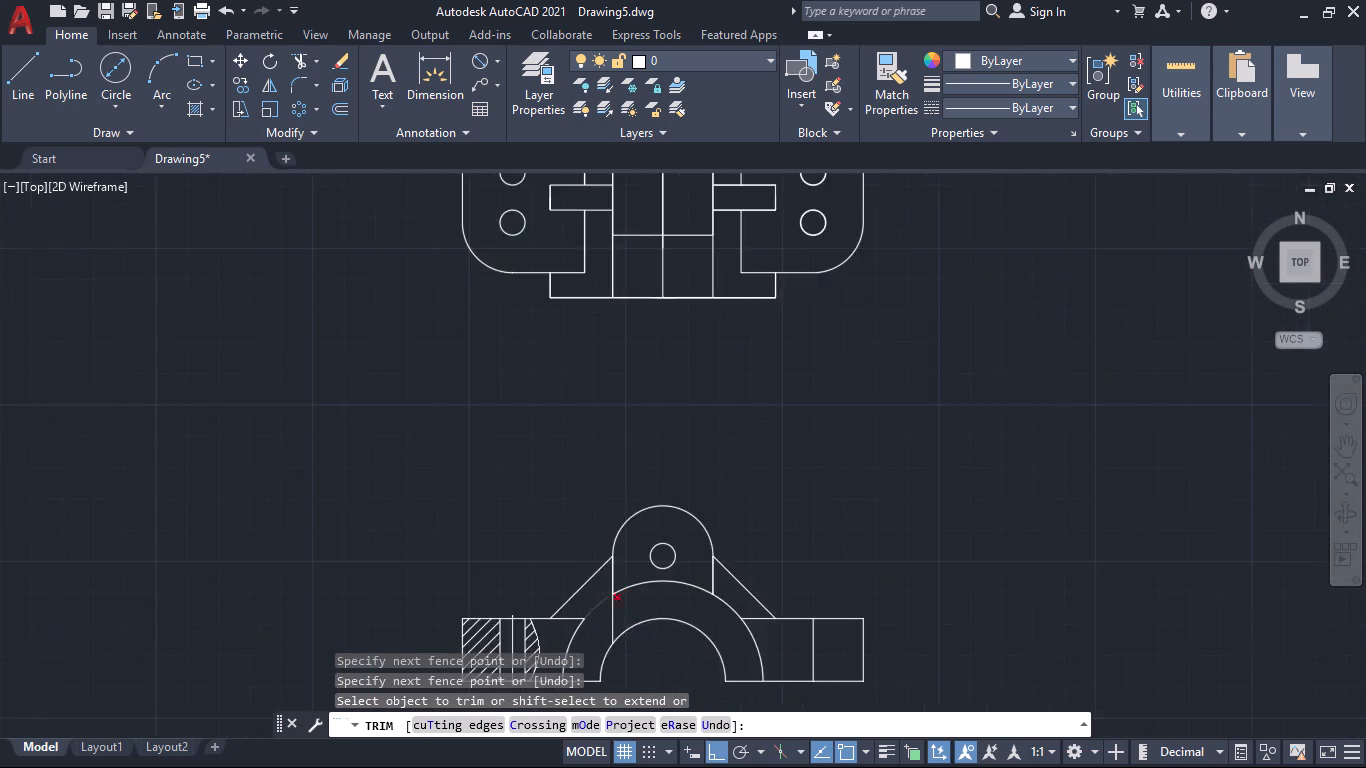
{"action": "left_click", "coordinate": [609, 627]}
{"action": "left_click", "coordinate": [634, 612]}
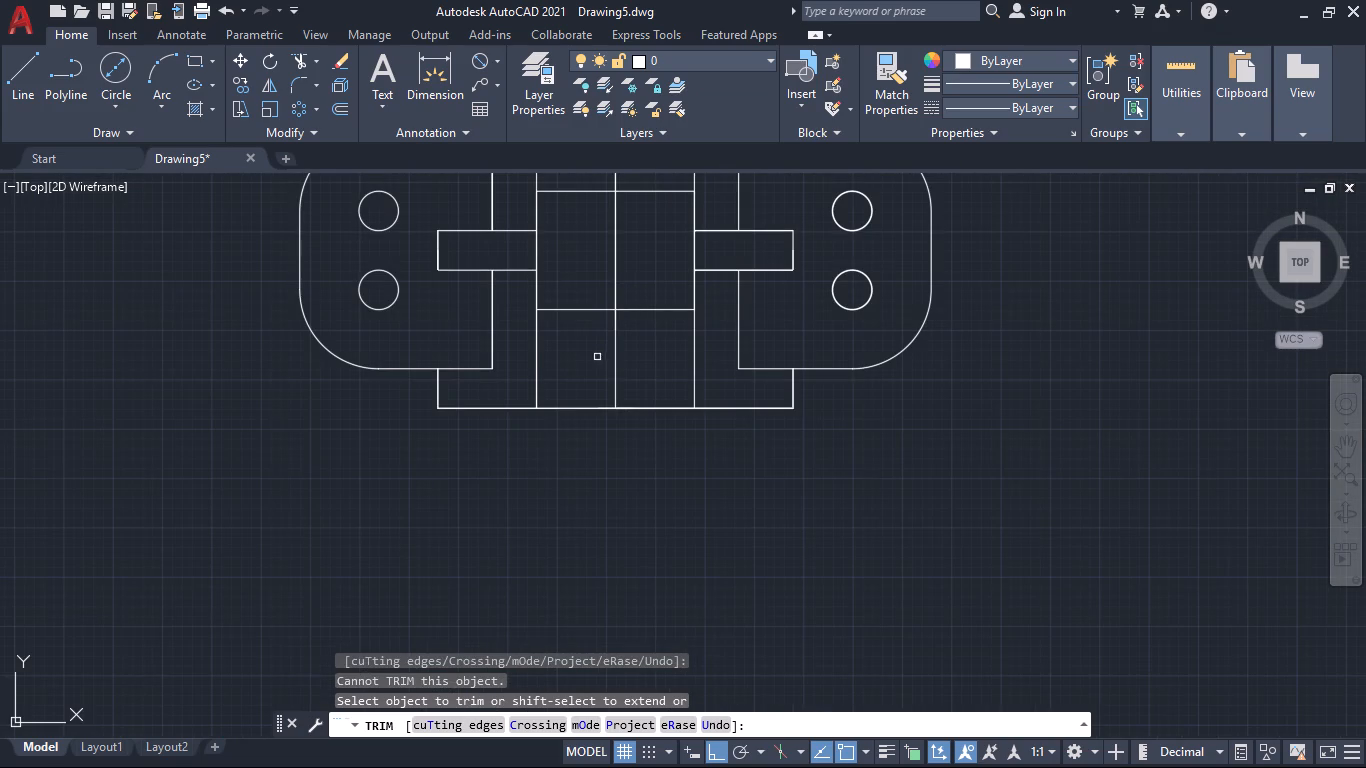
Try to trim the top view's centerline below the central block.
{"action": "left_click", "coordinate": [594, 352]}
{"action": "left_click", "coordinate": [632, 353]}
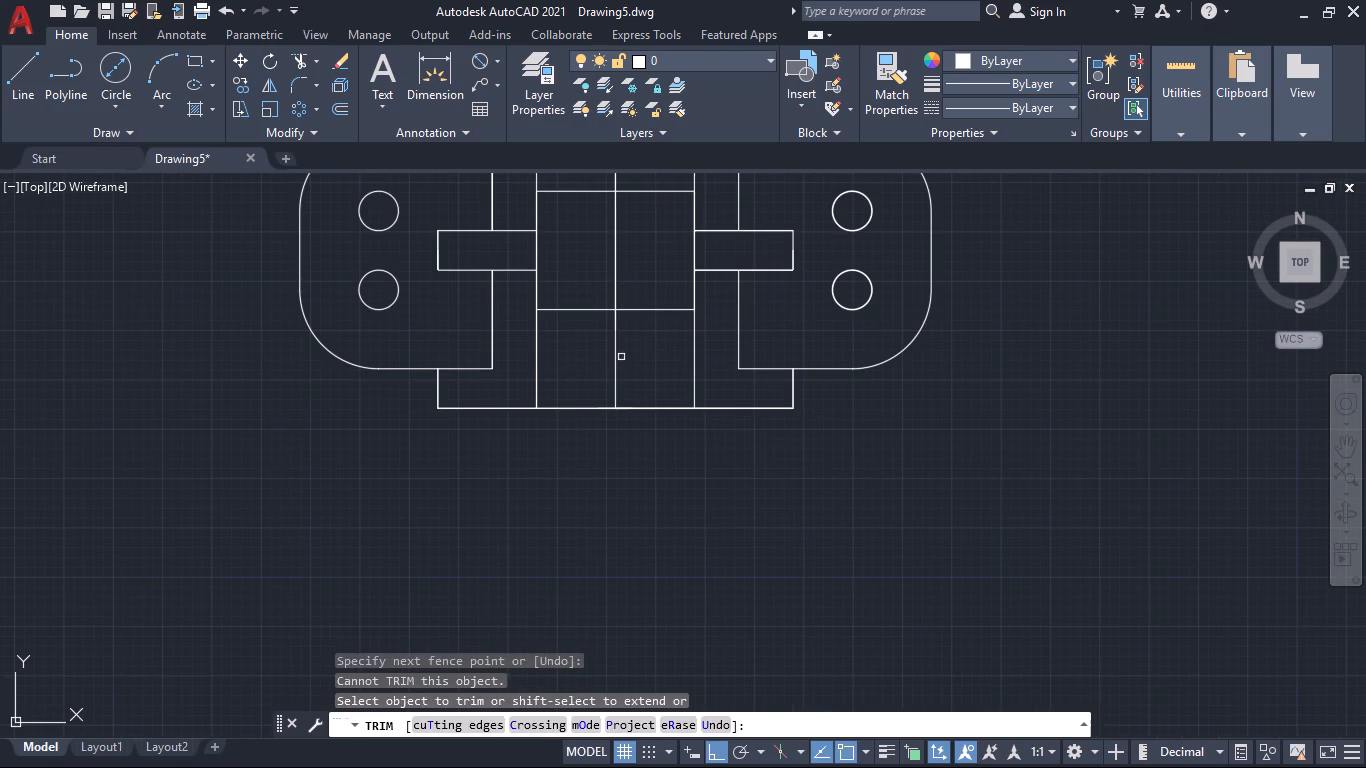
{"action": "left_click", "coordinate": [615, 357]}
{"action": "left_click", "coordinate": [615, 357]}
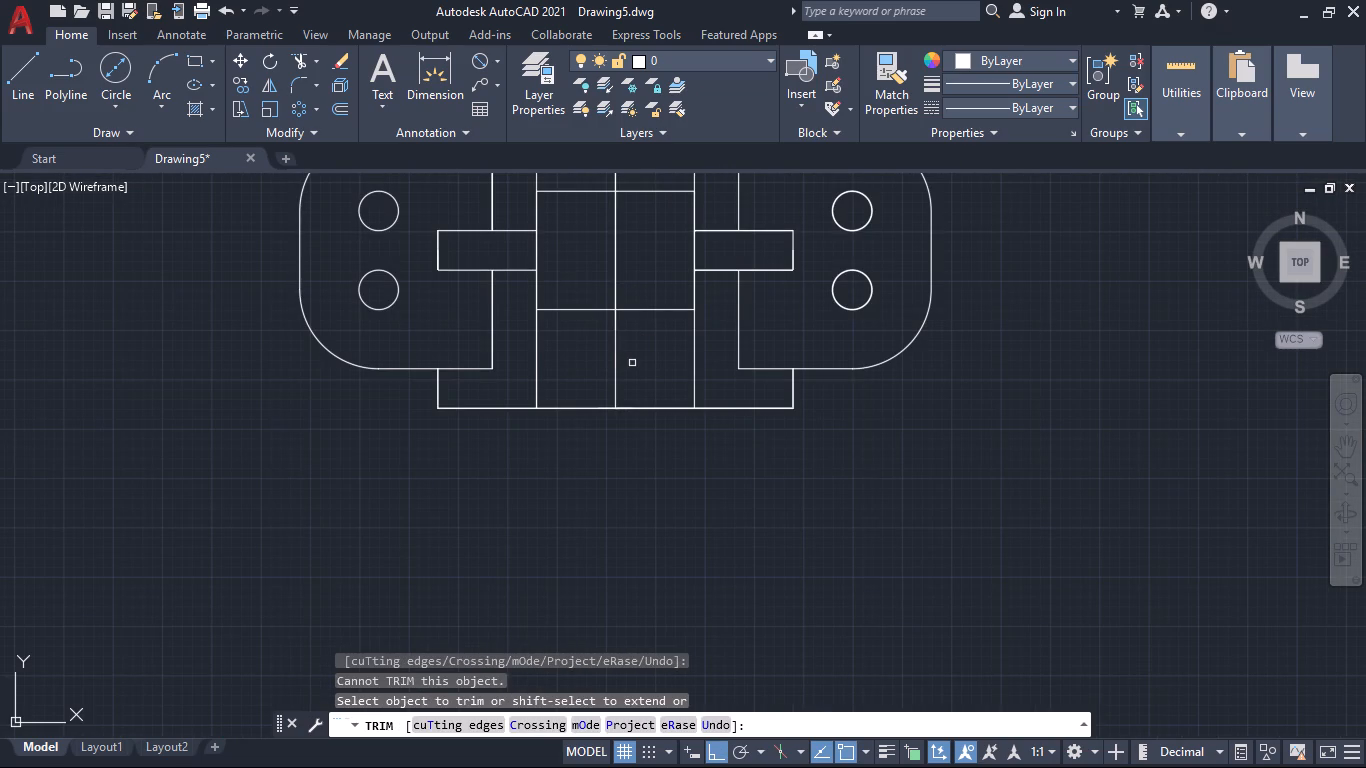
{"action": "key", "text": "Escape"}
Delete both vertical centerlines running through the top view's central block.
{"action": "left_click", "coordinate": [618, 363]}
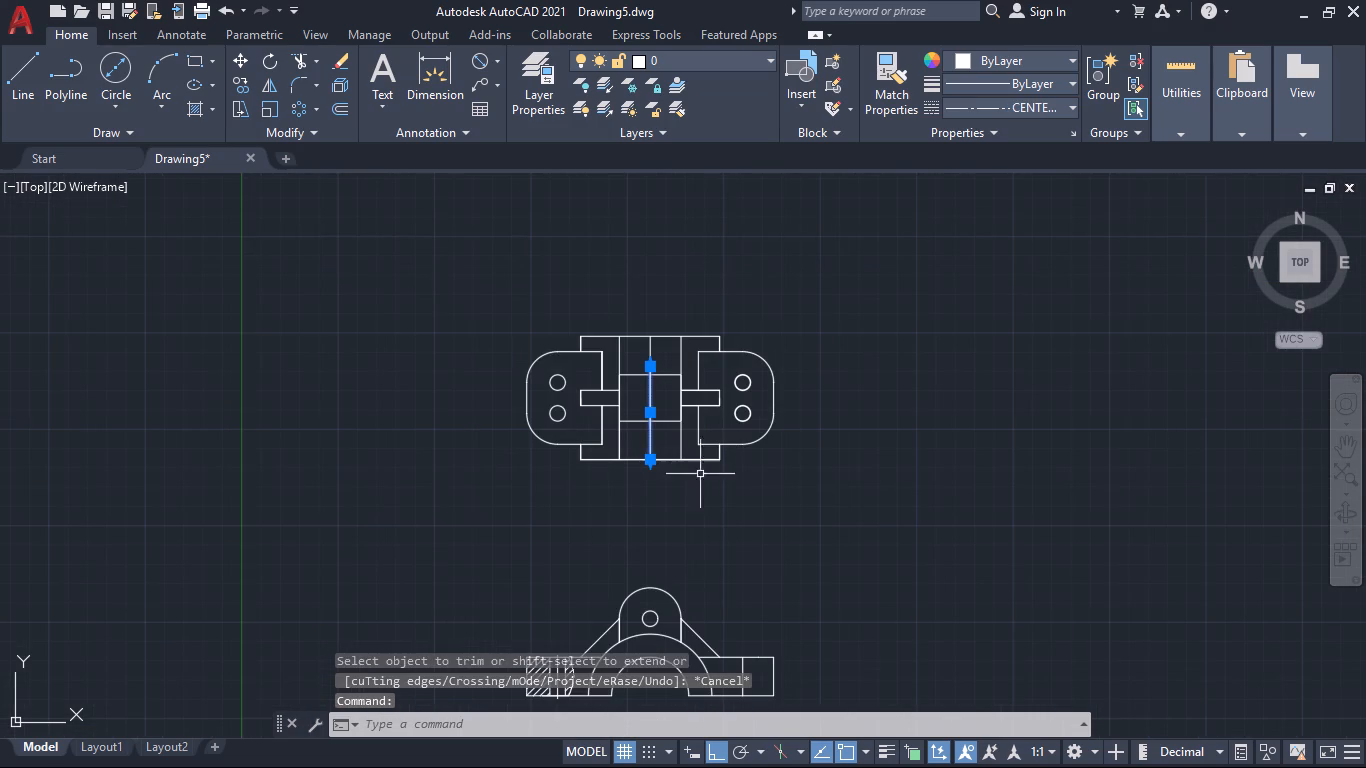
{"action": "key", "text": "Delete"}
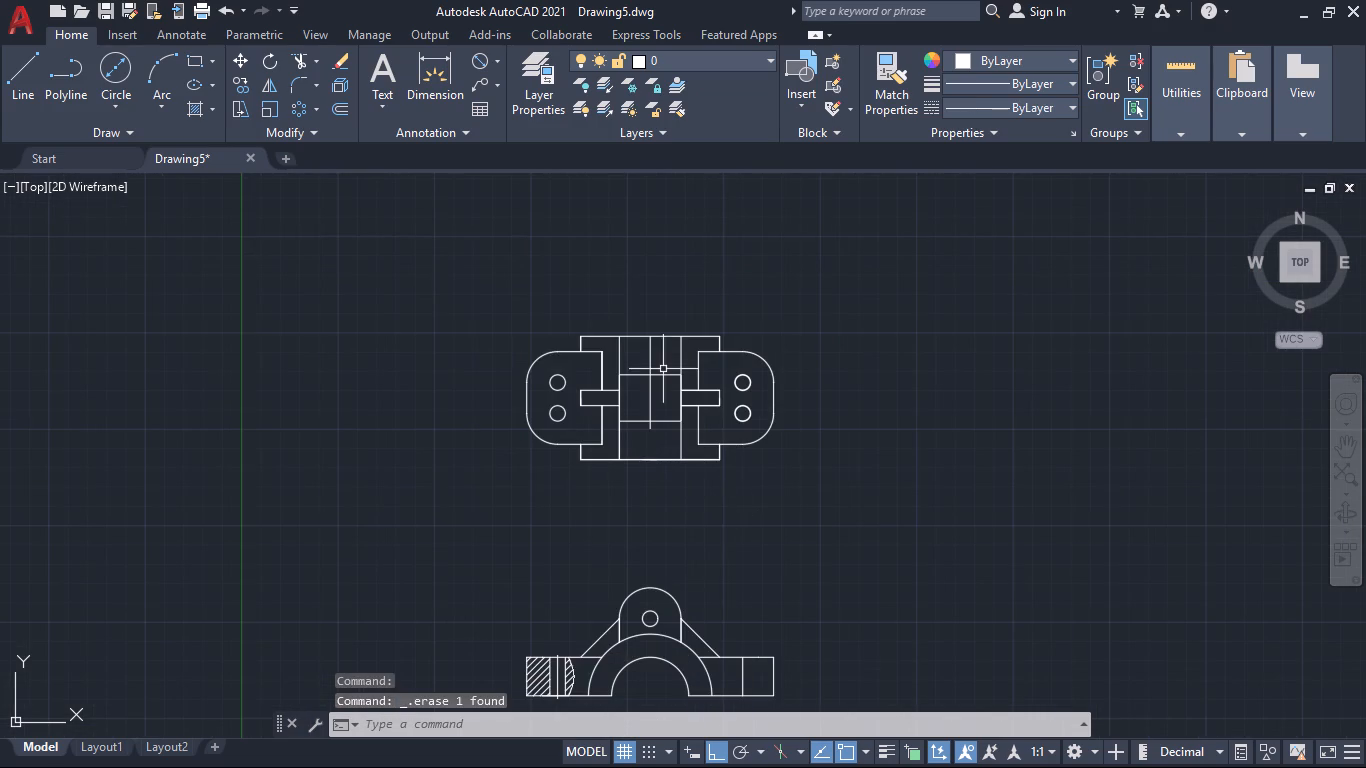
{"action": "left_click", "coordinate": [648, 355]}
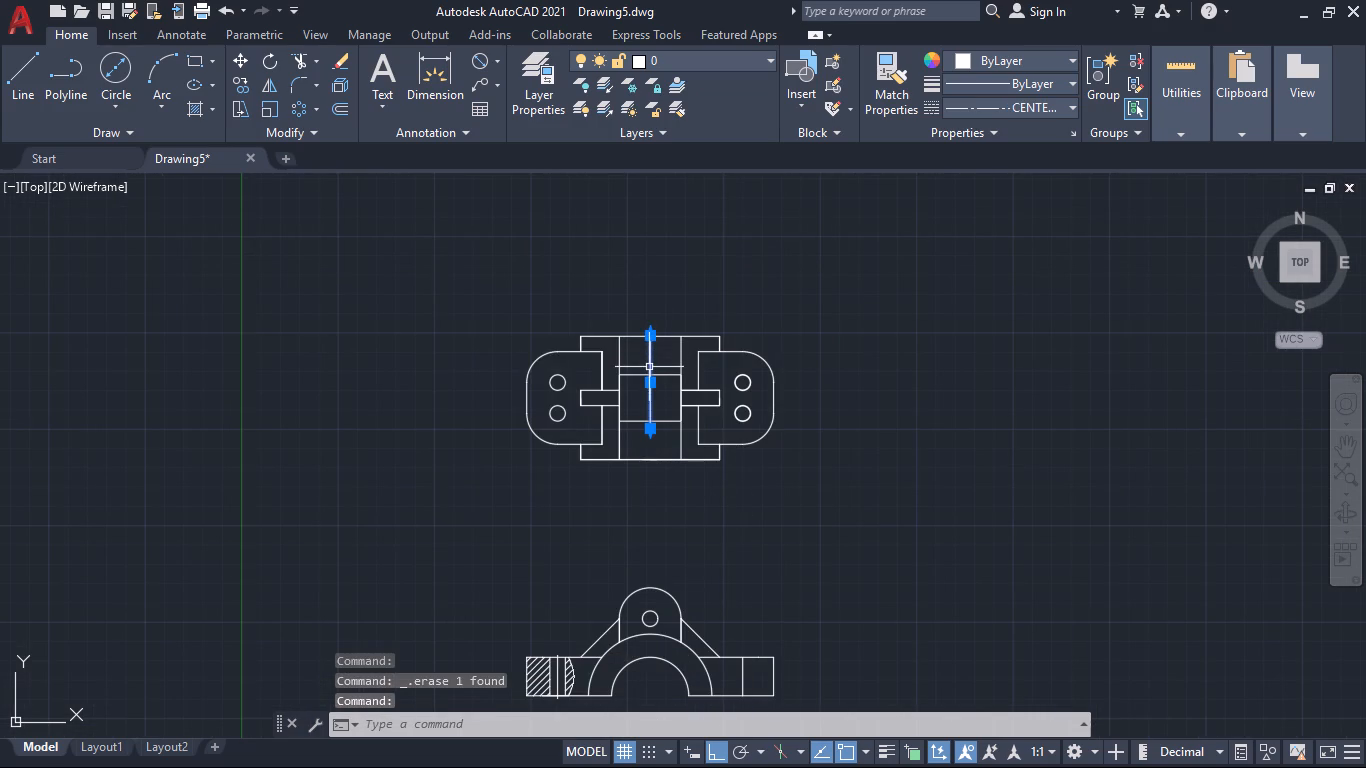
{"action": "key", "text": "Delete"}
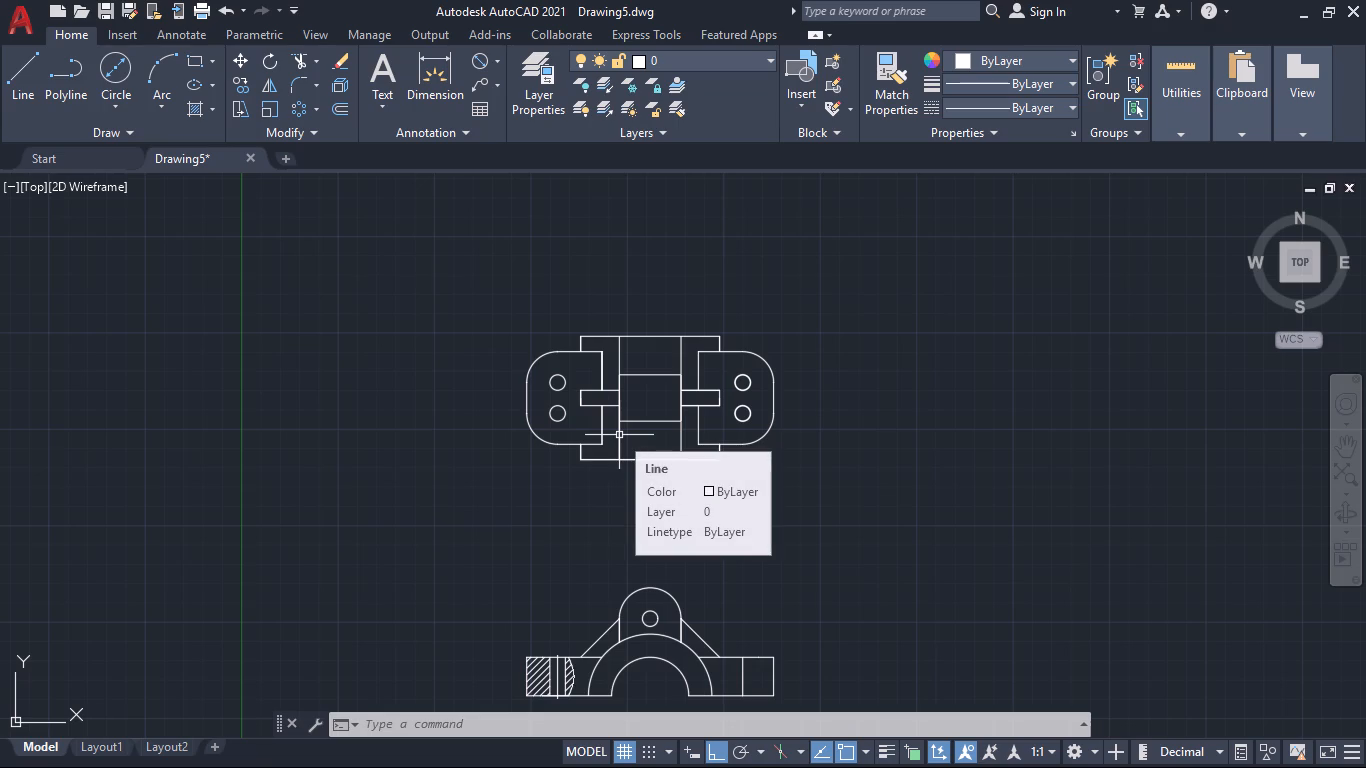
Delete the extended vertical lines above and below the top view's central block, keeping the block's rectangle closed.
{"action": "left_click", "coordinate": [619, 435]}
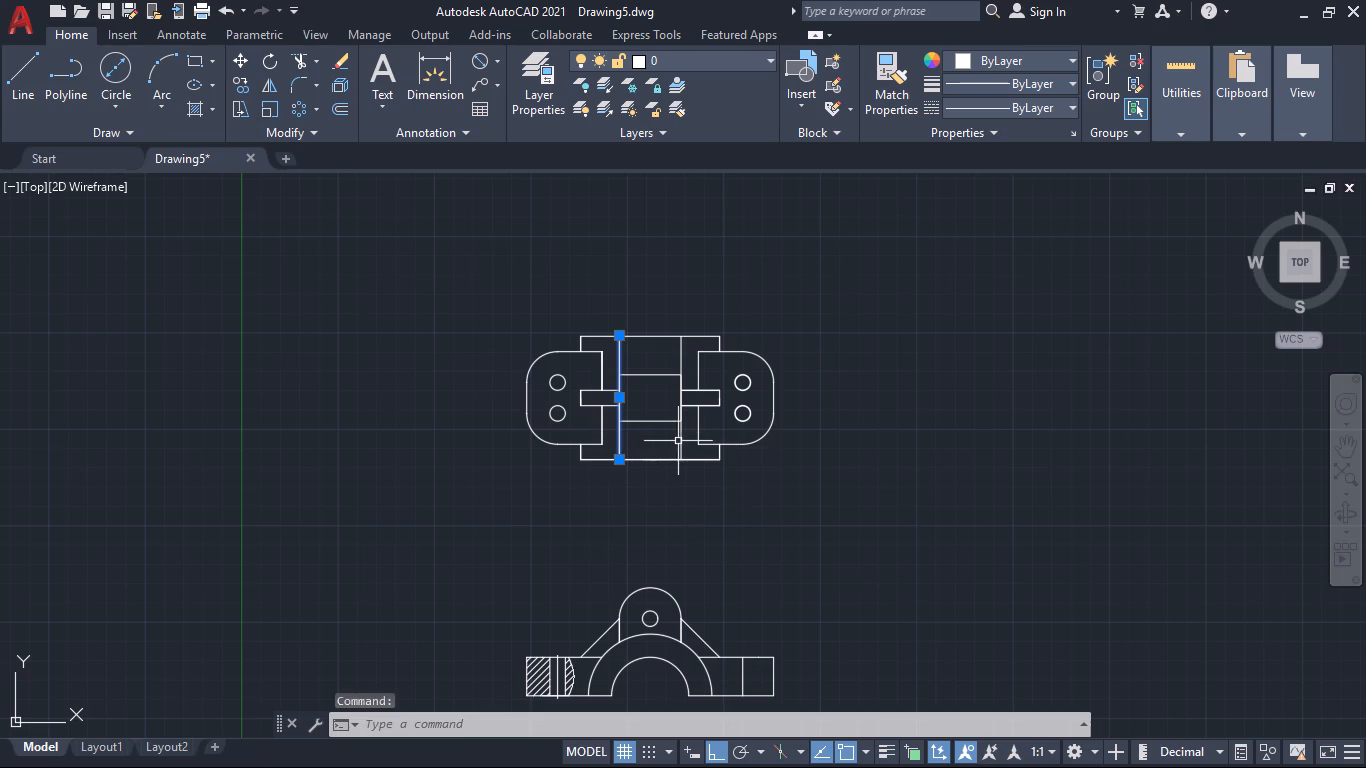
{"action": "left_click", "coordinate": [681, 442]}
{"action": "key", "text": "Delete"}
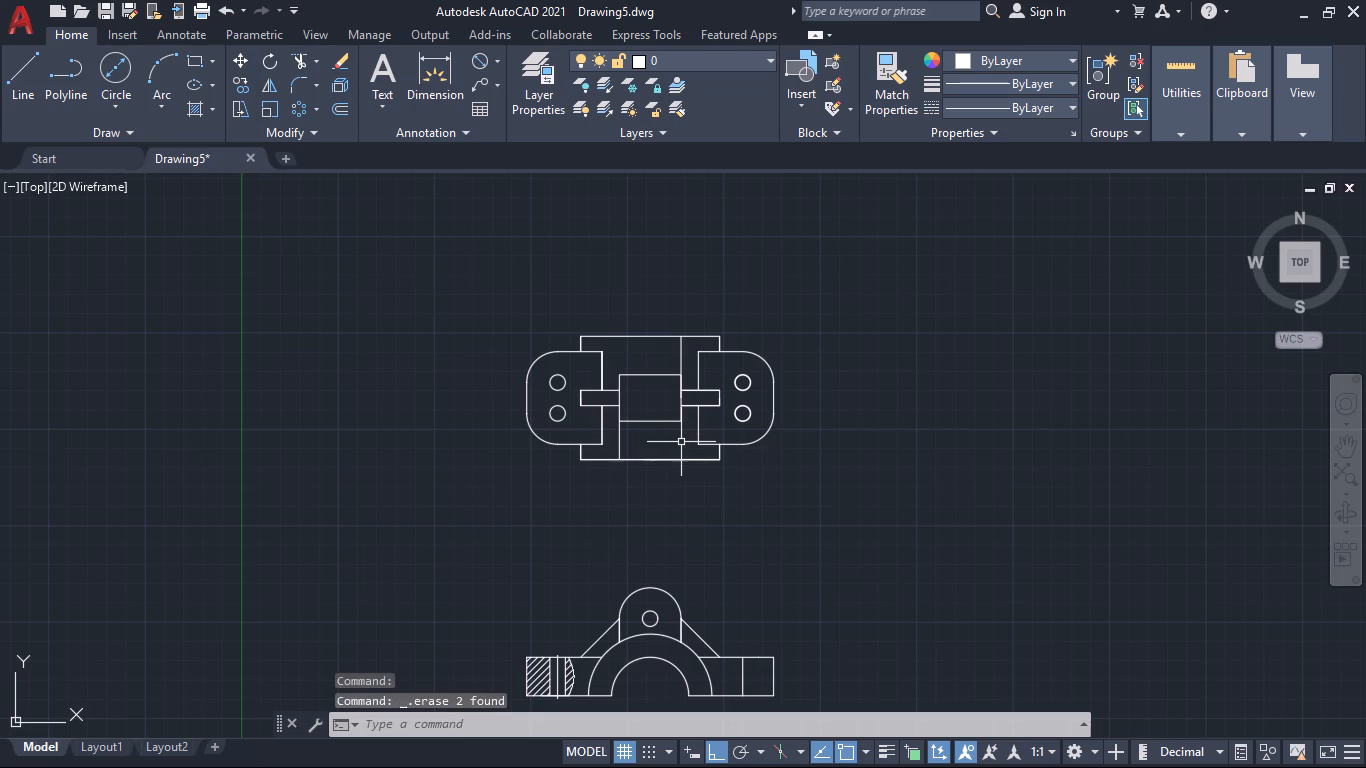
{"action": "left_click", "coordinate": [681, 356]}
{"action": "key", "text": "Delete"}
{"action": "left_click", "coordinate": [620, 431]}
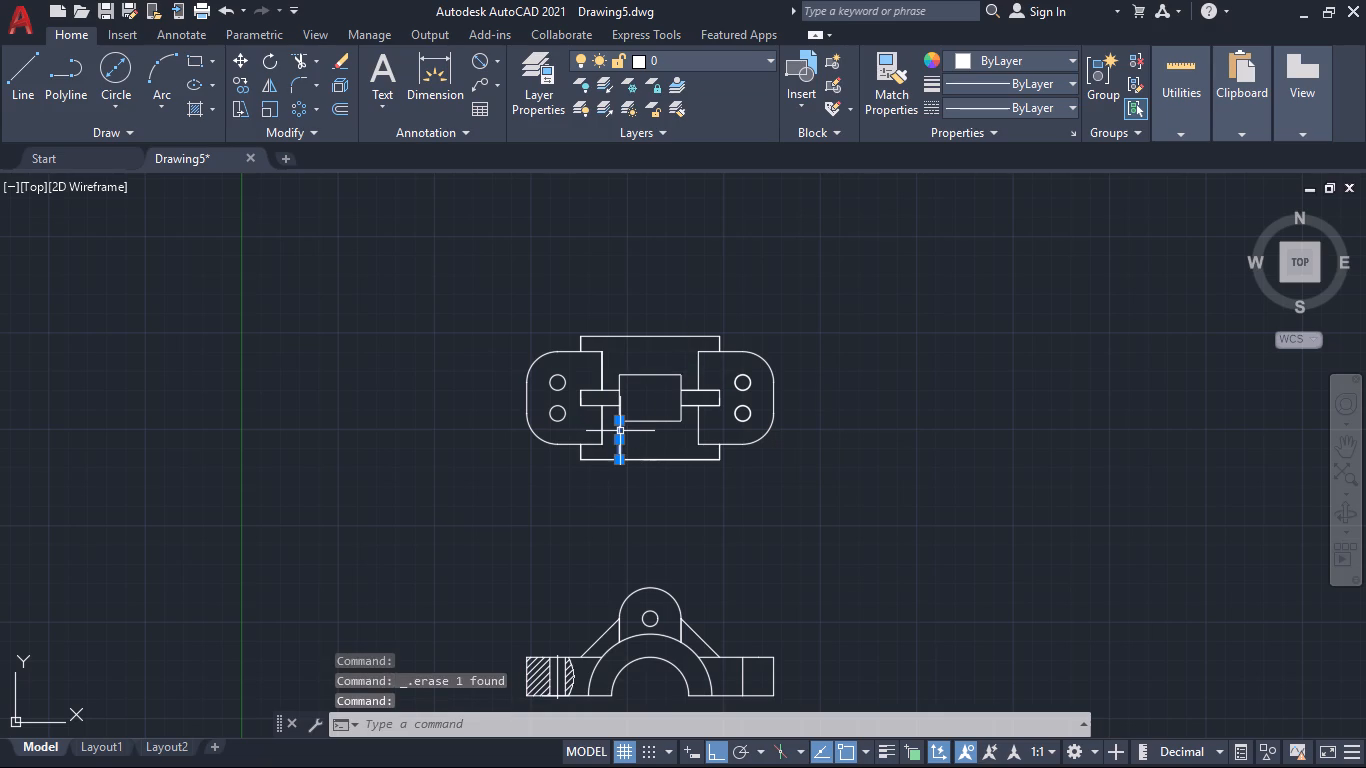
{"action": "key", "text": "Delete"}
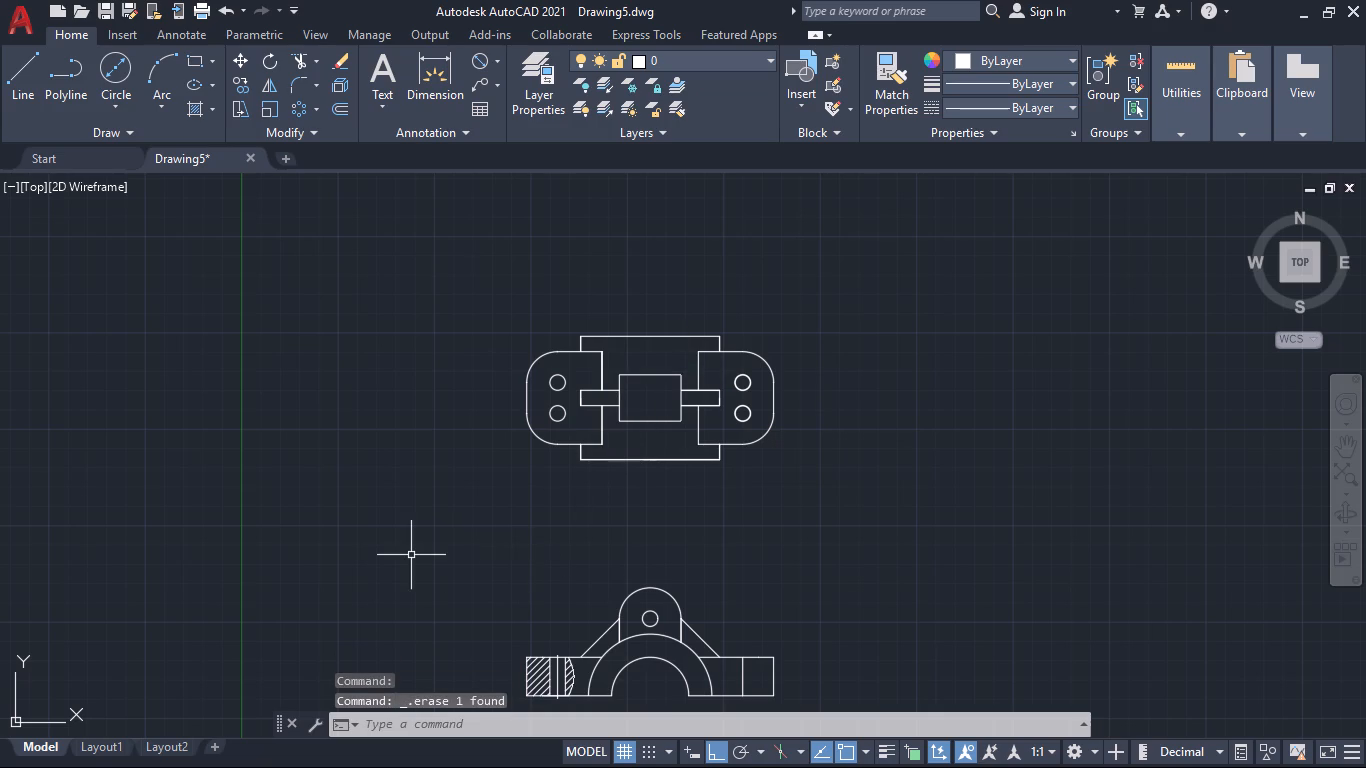
Draw vertical construction lines through both ends of the front view's inner arch and the right end of its outer arch.
{"action": "type", "text": "XL"}
{"action": "key", "text": "Return"}
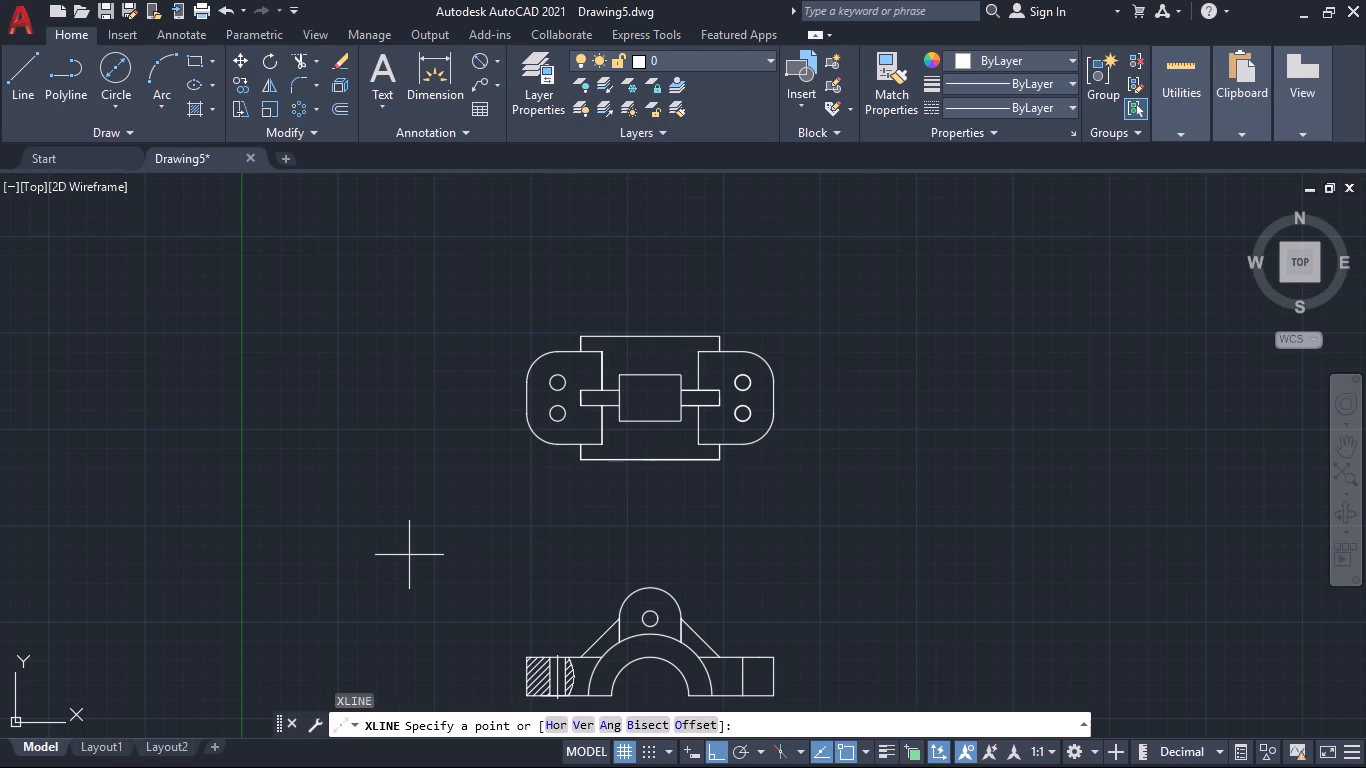
{"action": "left_click", "coordinate": [579, 724]}
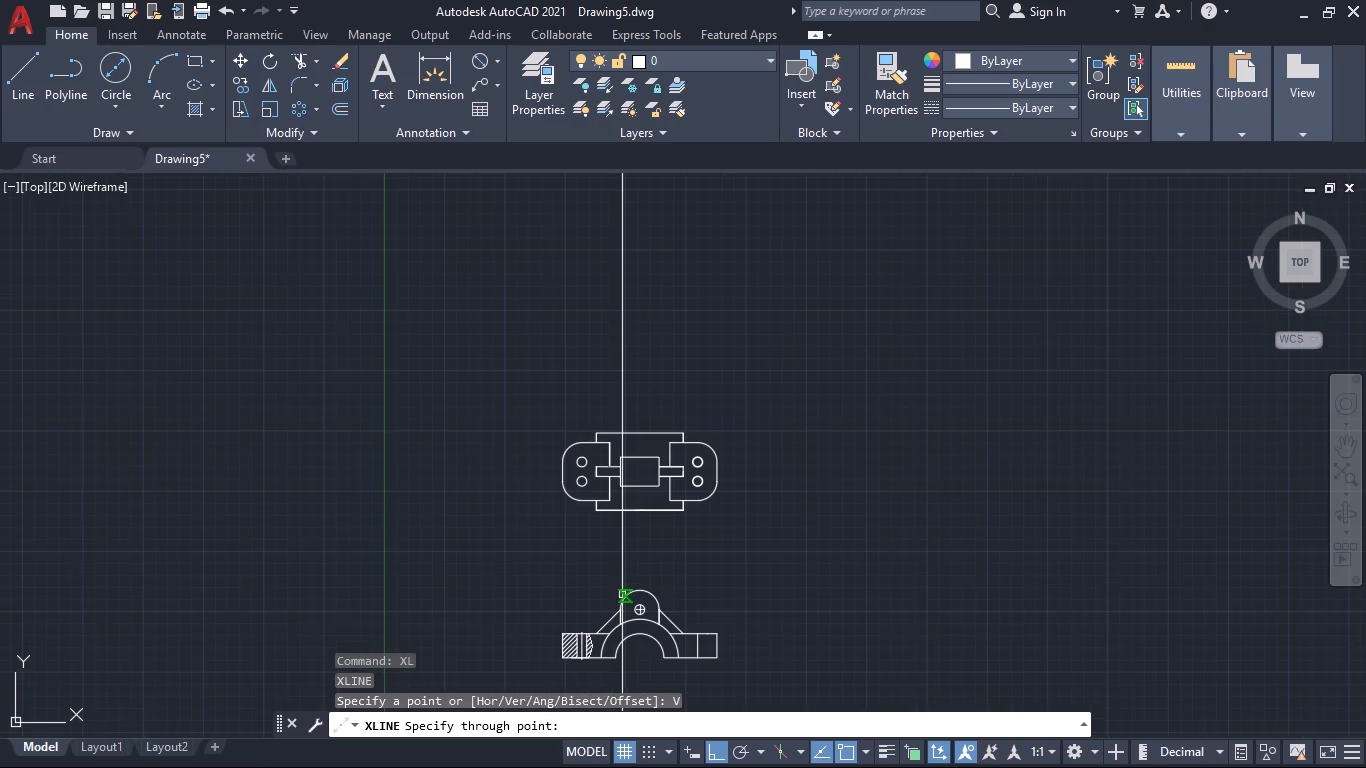
{"action": "left_click", "coordinate": [609, 667]}
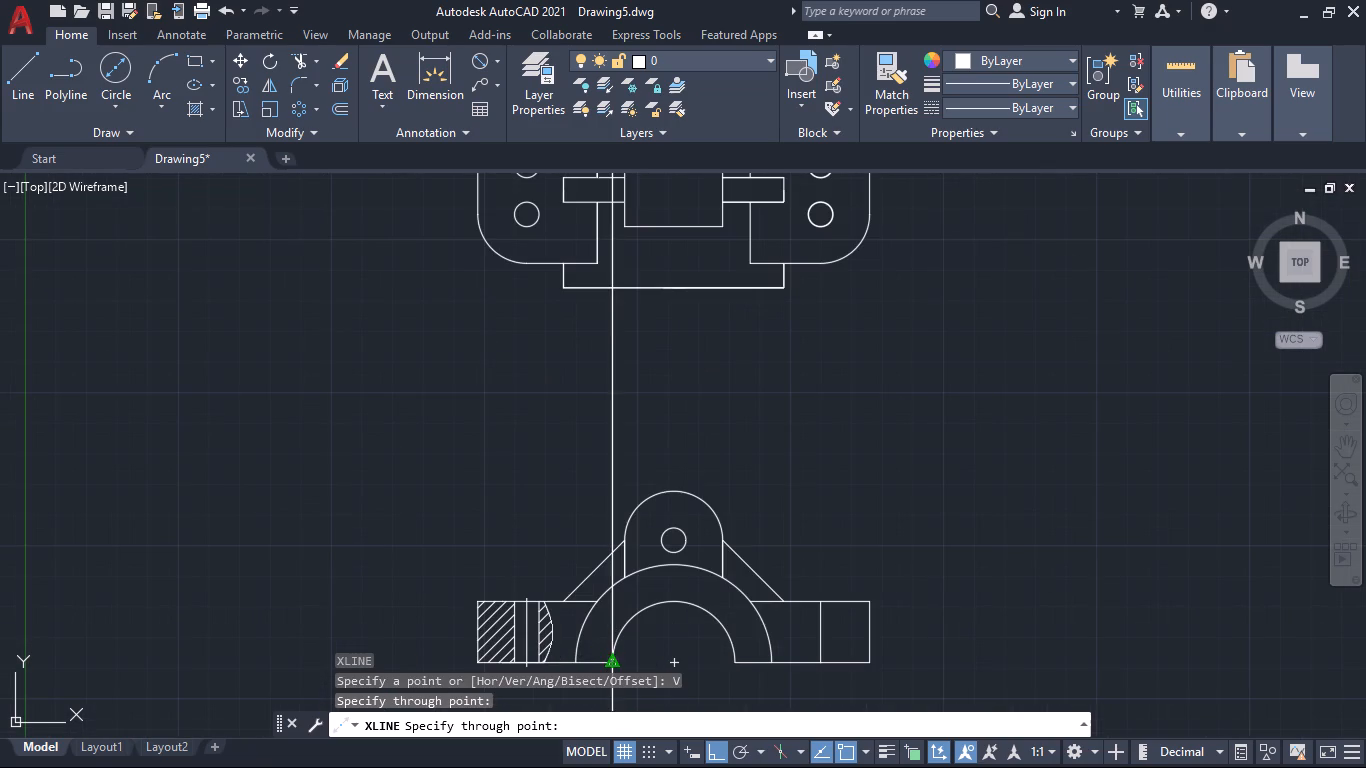
{"action": "left_click", "coordinate": [778, 667]}
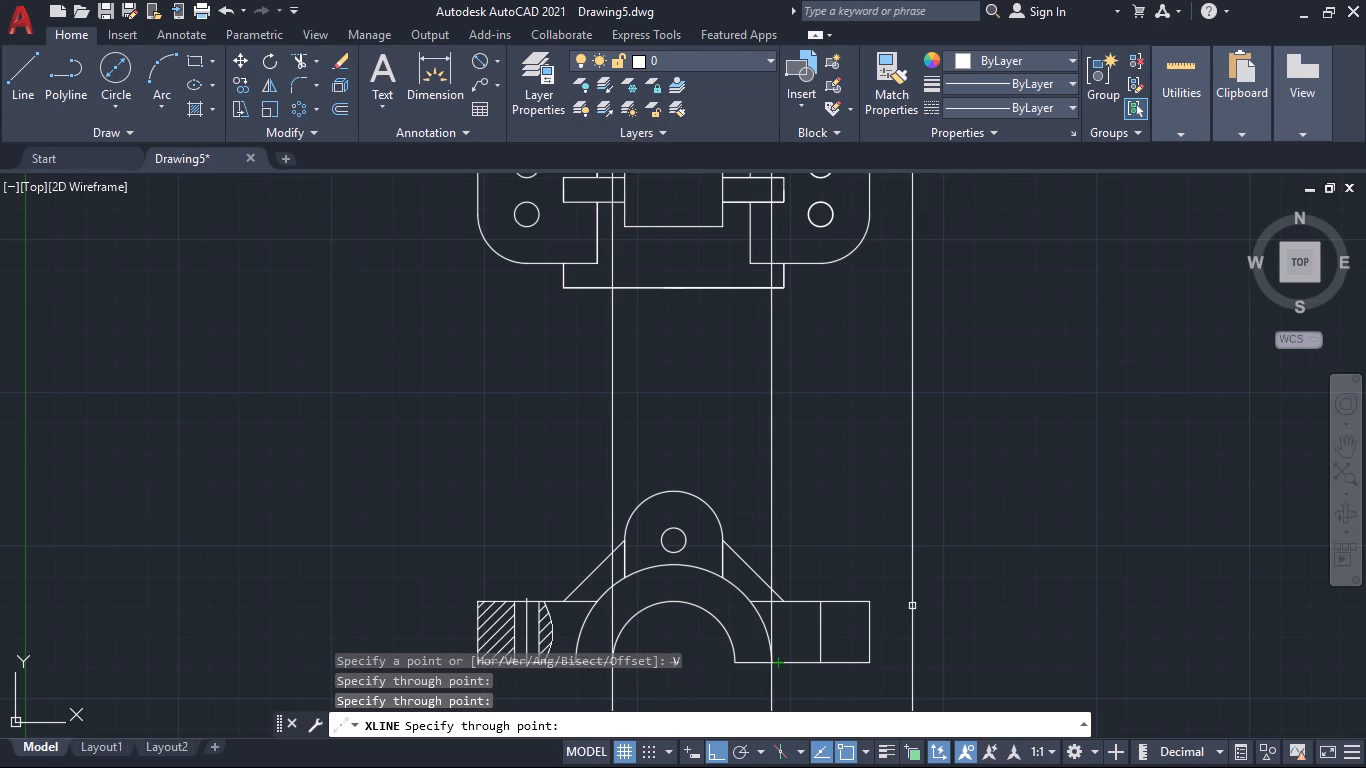
{"action": "left_click", "coordinate": [739, 661]}
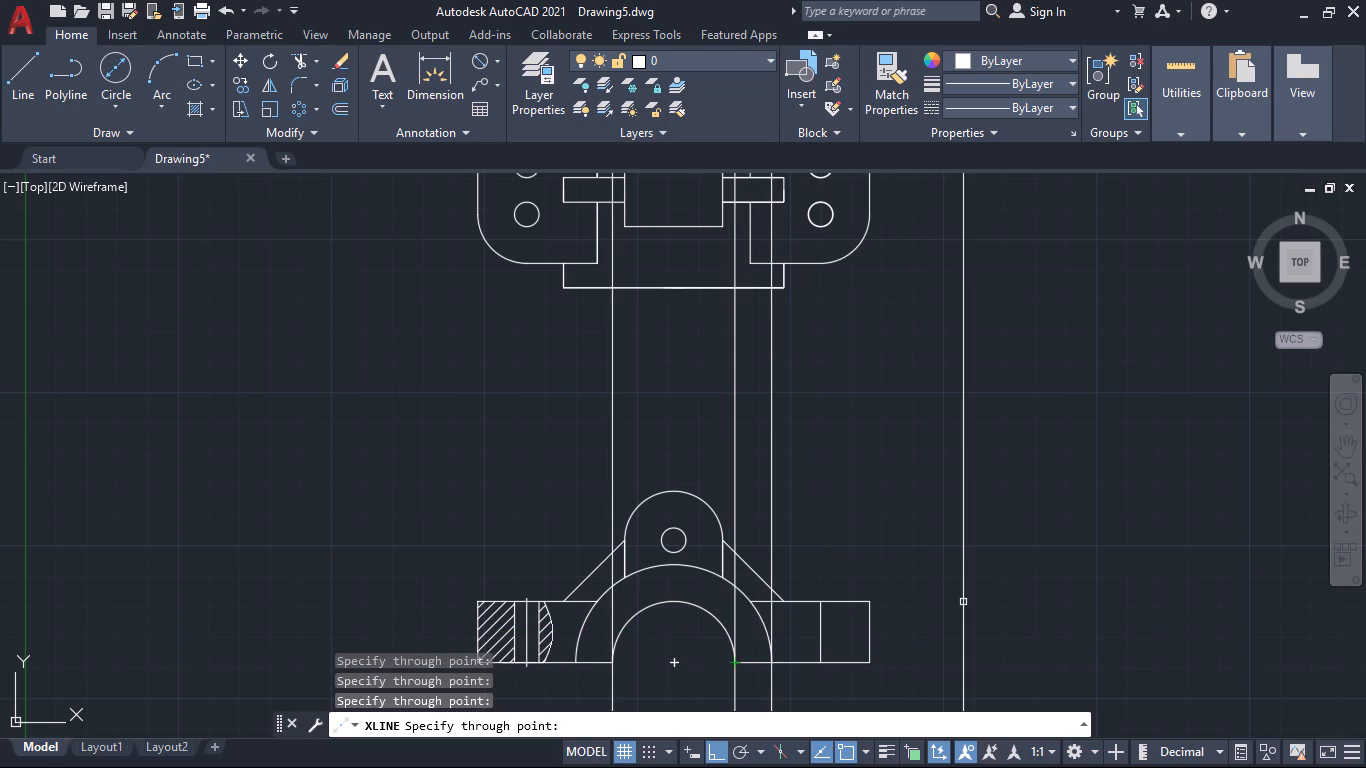
{"action": "key", "text": "Escape"}
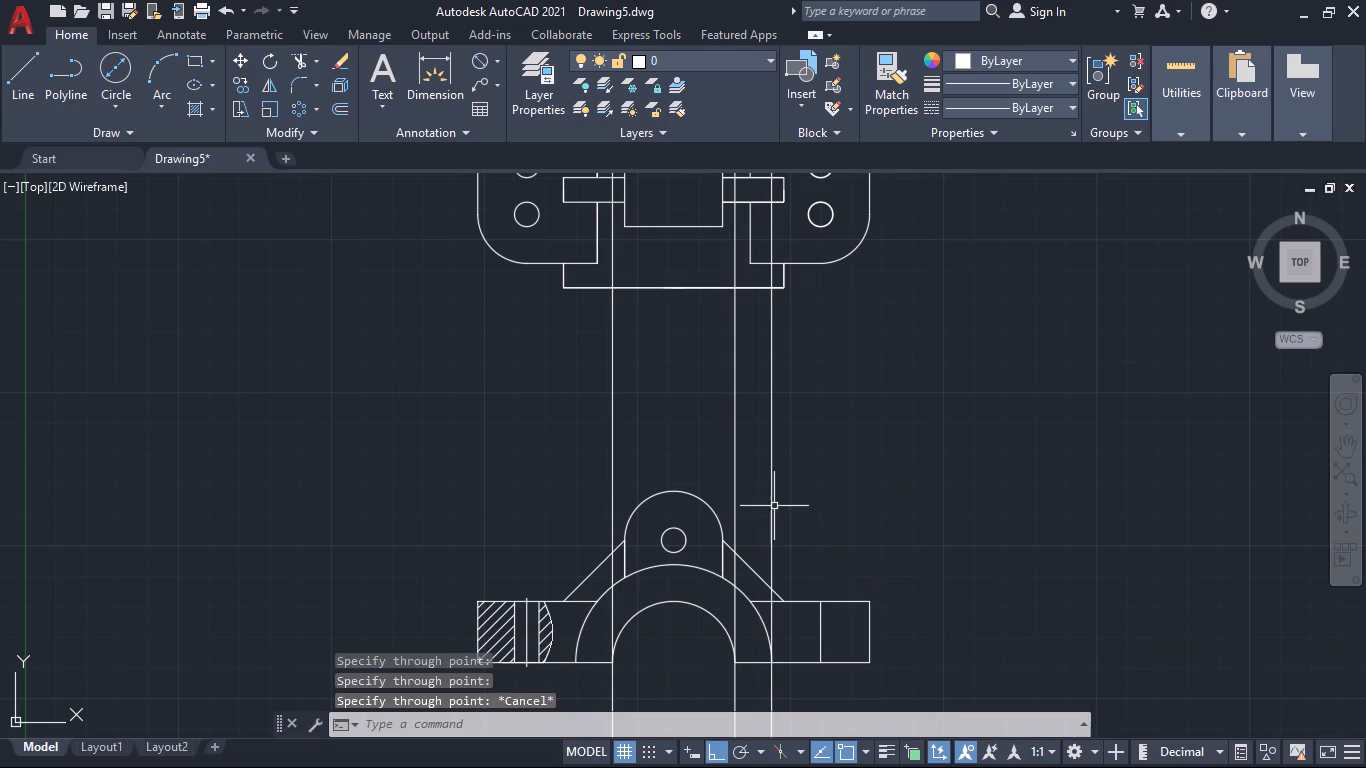
Delete the construction line through the right end of the outer arch.
{"action": "left_click", "coordinate": [770, 503]}
{"action": "key", "text": "Delete"}
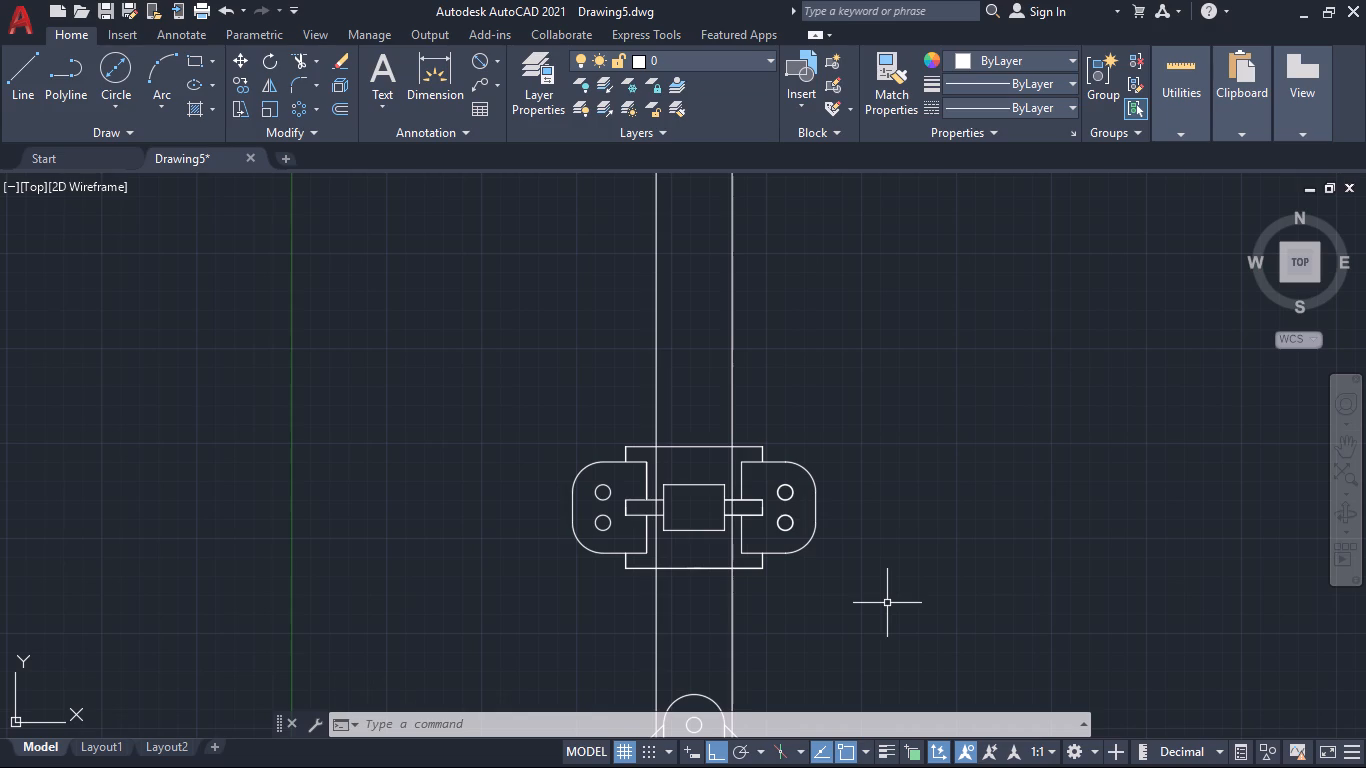
Trim off the two inner-arch construction lines above the top view's outline.
{"action": "type", "text": "TR"}
{"action": "key", "text": "Return"}
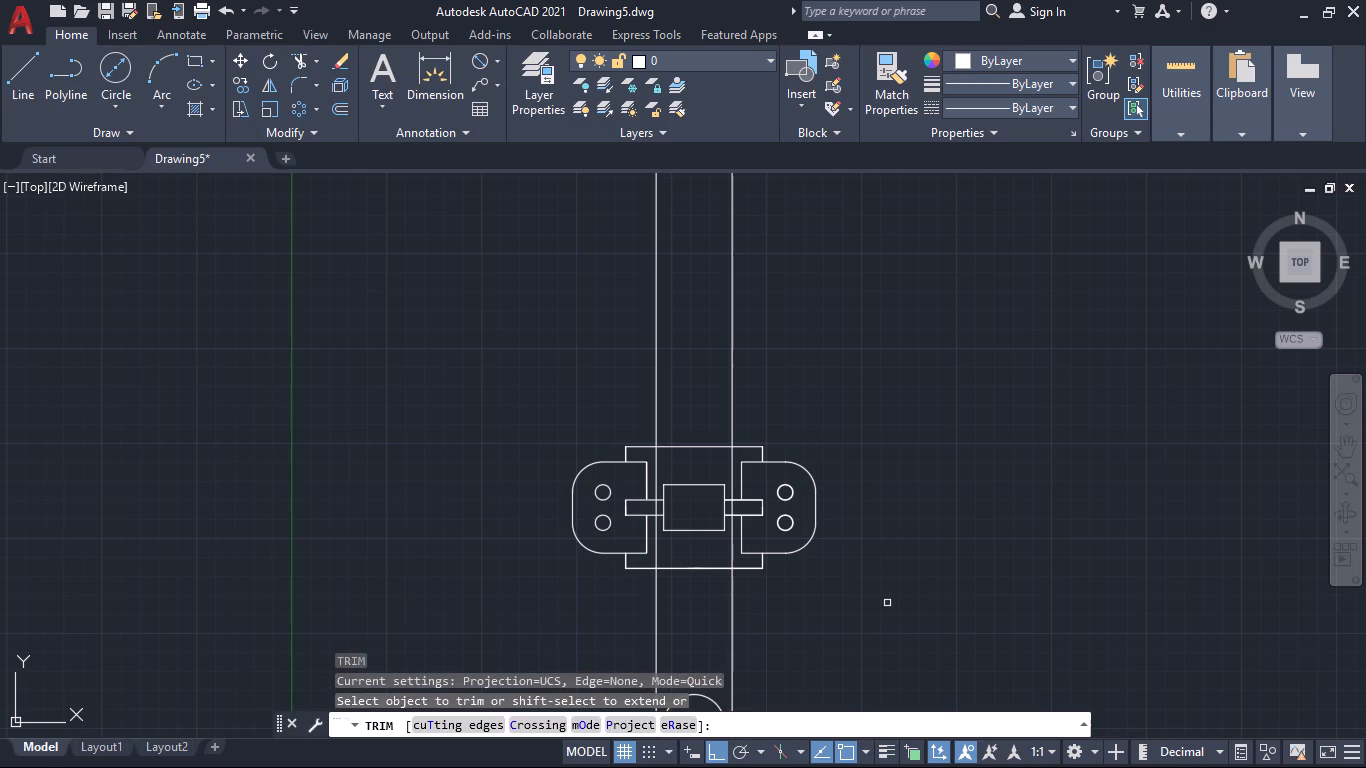
{"action": "left_click", "coordinate": [955, 377]}
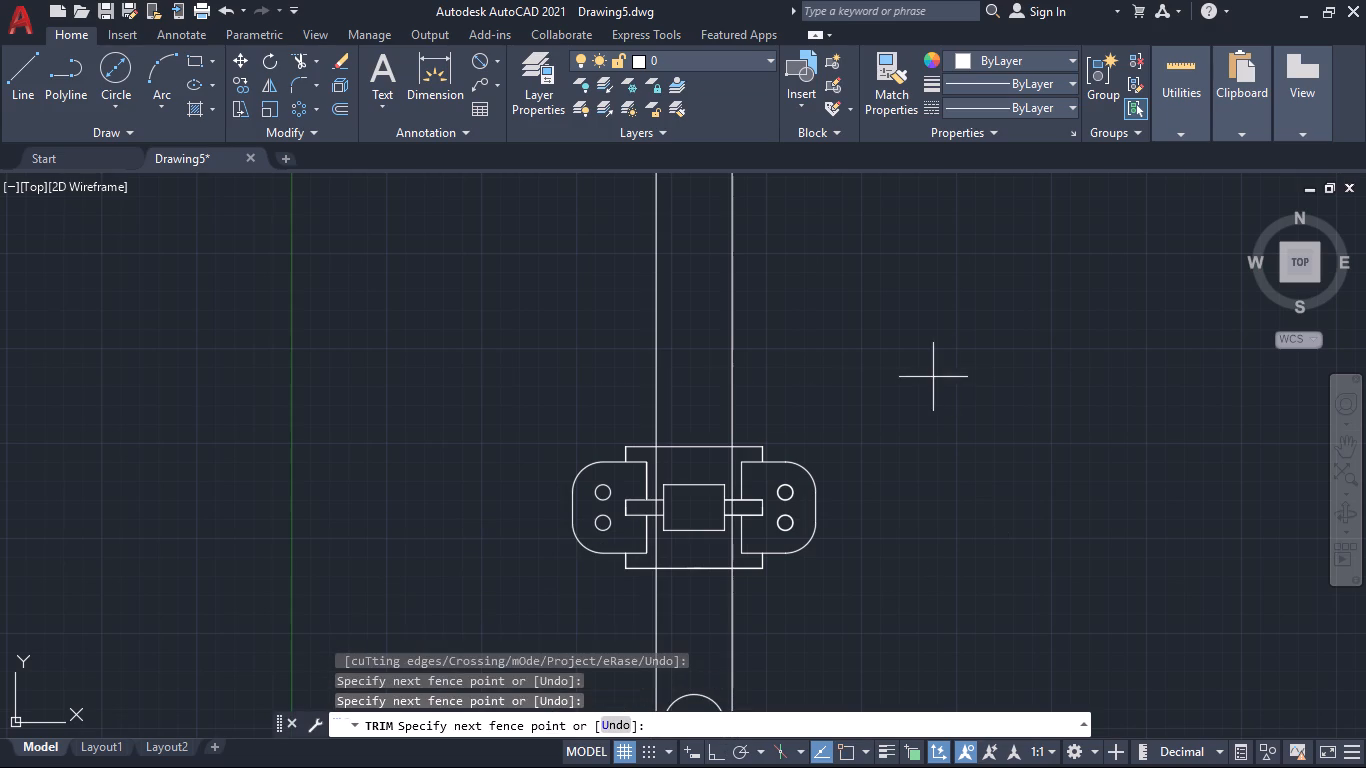
{"action": "left_click", "coordinate": [332, 370]}
{"action": "left_click", "coordinate": [527, 604]}
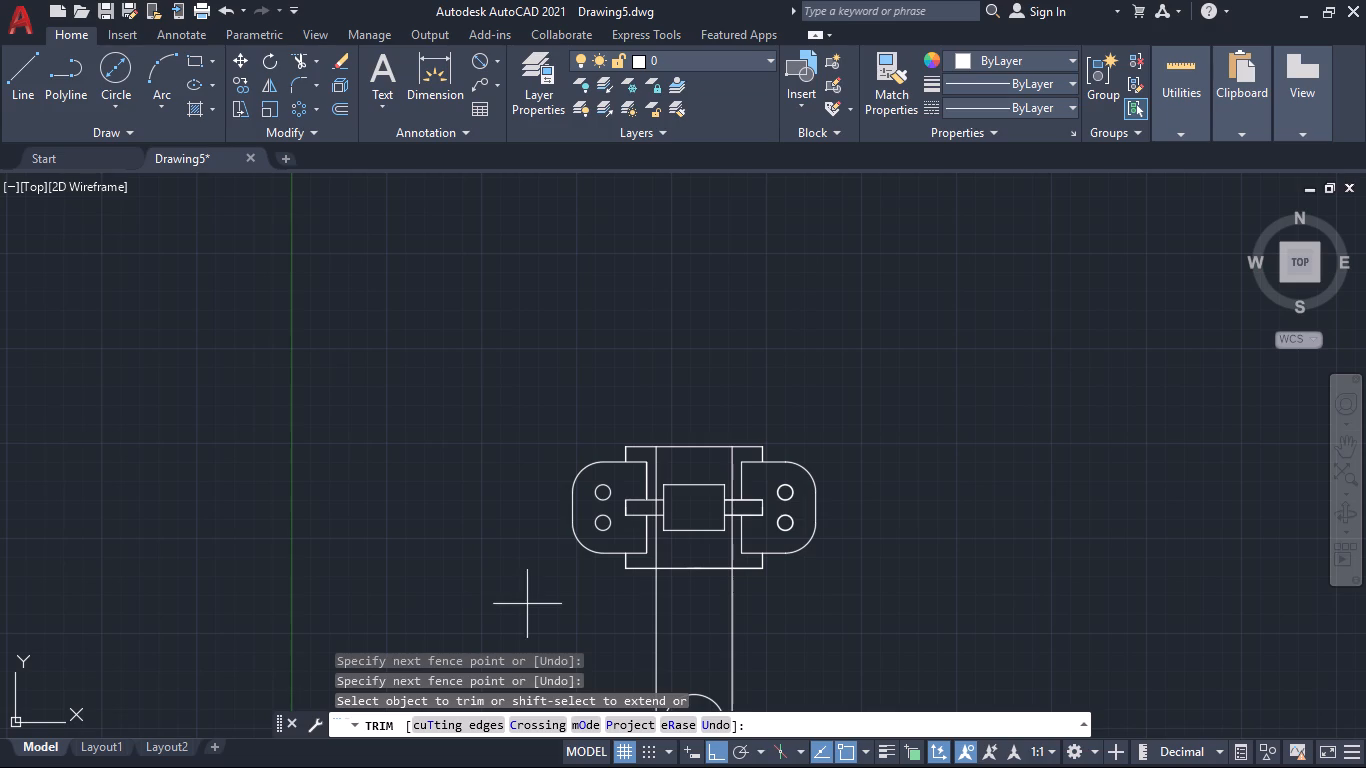
{"action": "left_click", "coordinate": [495, 617]}
{"action": "key", "text": "Escape"}
{"action": "key", "text": "grave"}
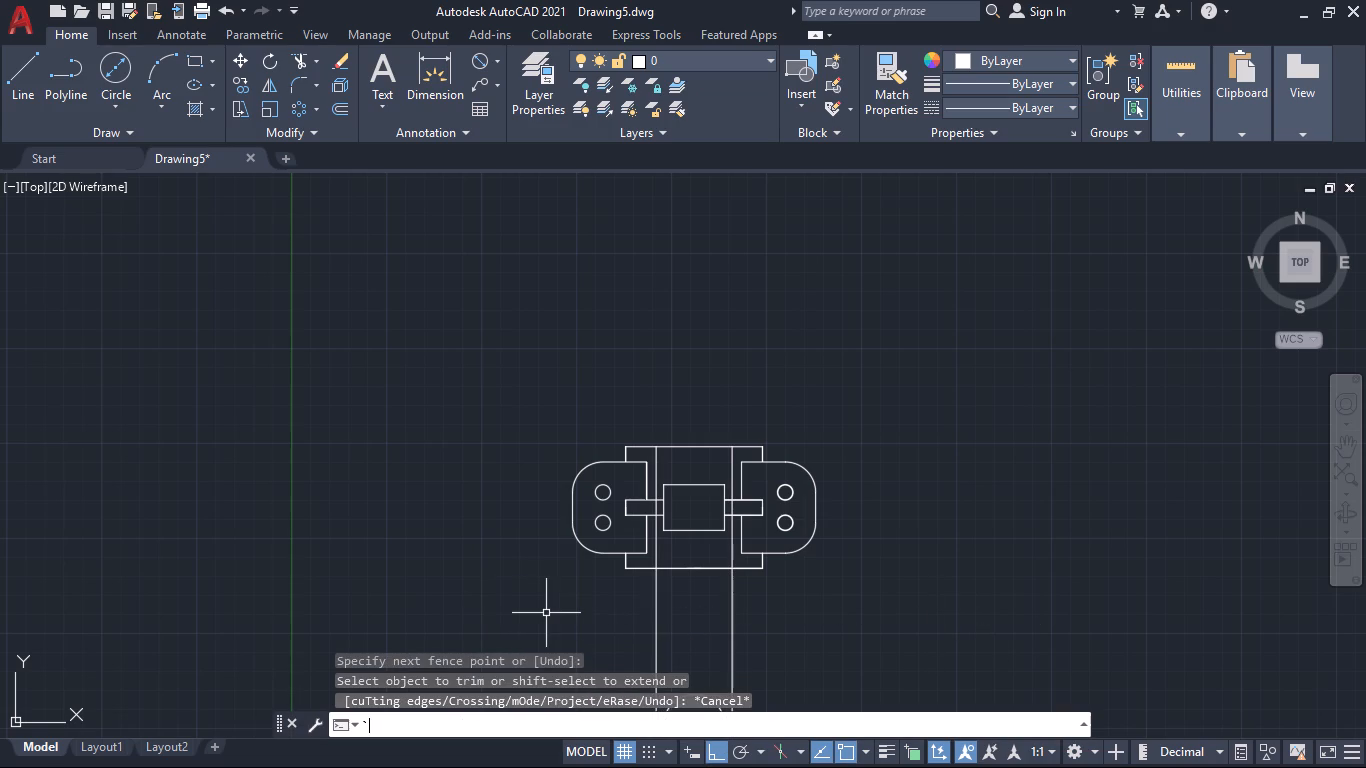
{"action": "key", "text": "BackSpace"}
{"action": "key", "text": "BackSpace"}
{"action": "key", "text": "Escape"}
Trim the two construction lines between the top view and the front view.
{"action": "type", "text": "TR"}
{"action": "key", "text": "Return"}
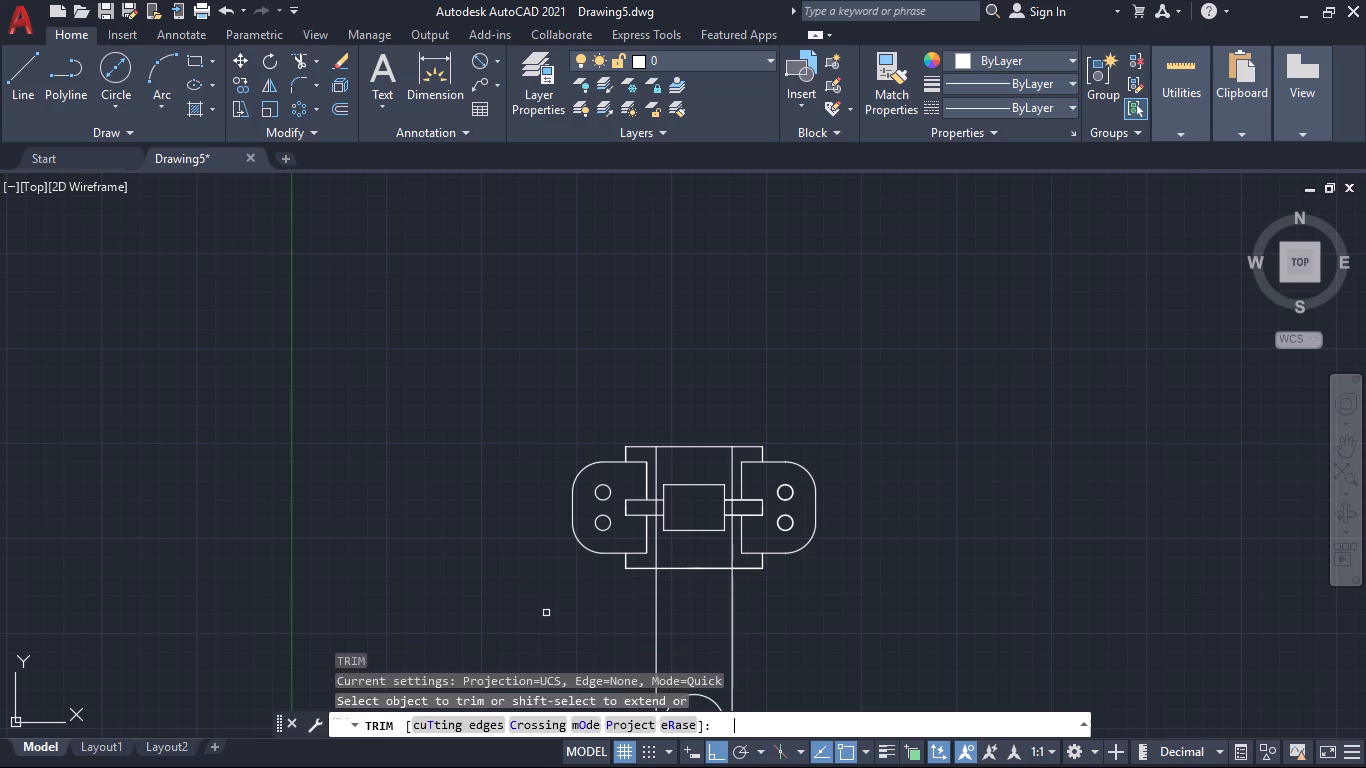
{"action": "left_click", "coordinate": [551, 613]}
{"action": "left_click", "coordinate": [906, 657]}
{"action": "key", "text": "Escape"}
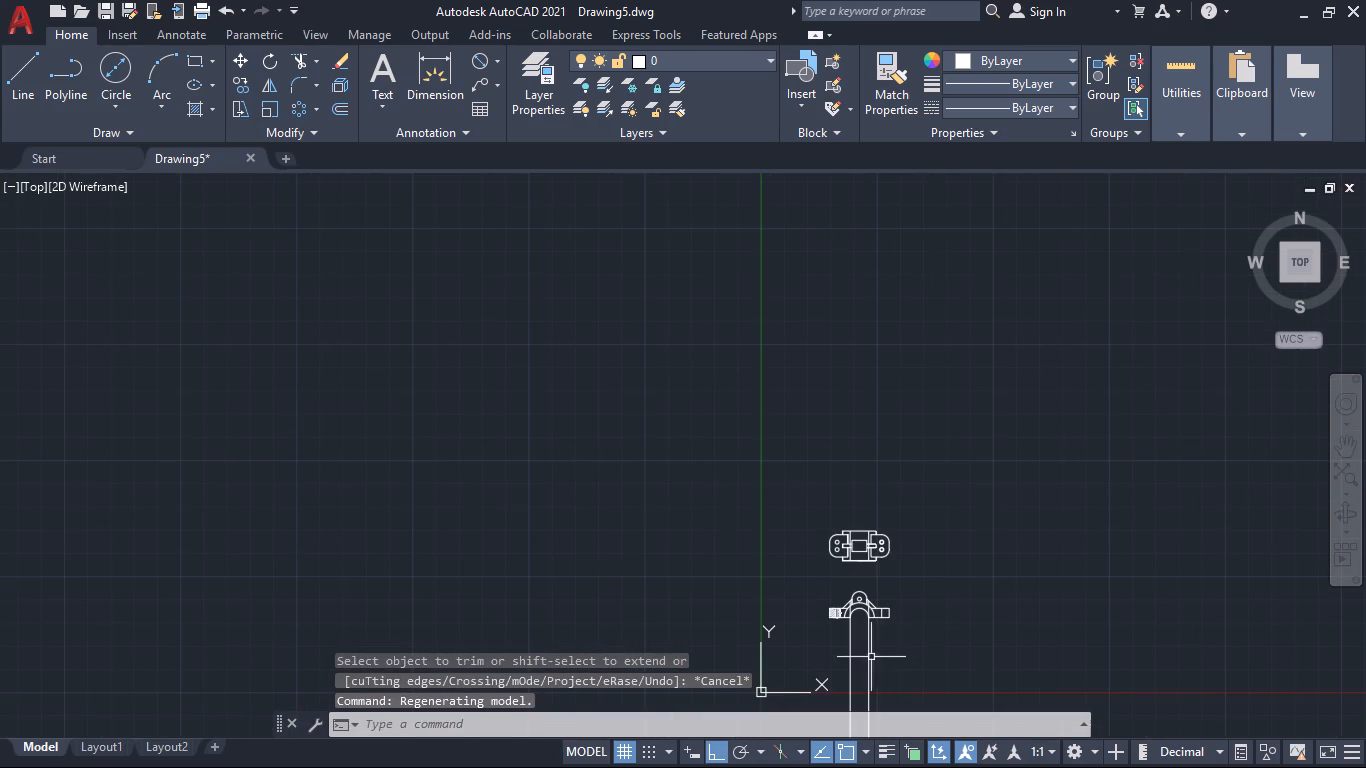
Delete the two leftover construction line pieces running down from the front view.
{"action": "left_click", "coordinate": [867, 657]}
{"action": "left_click", "coordinate": [851, 659]}
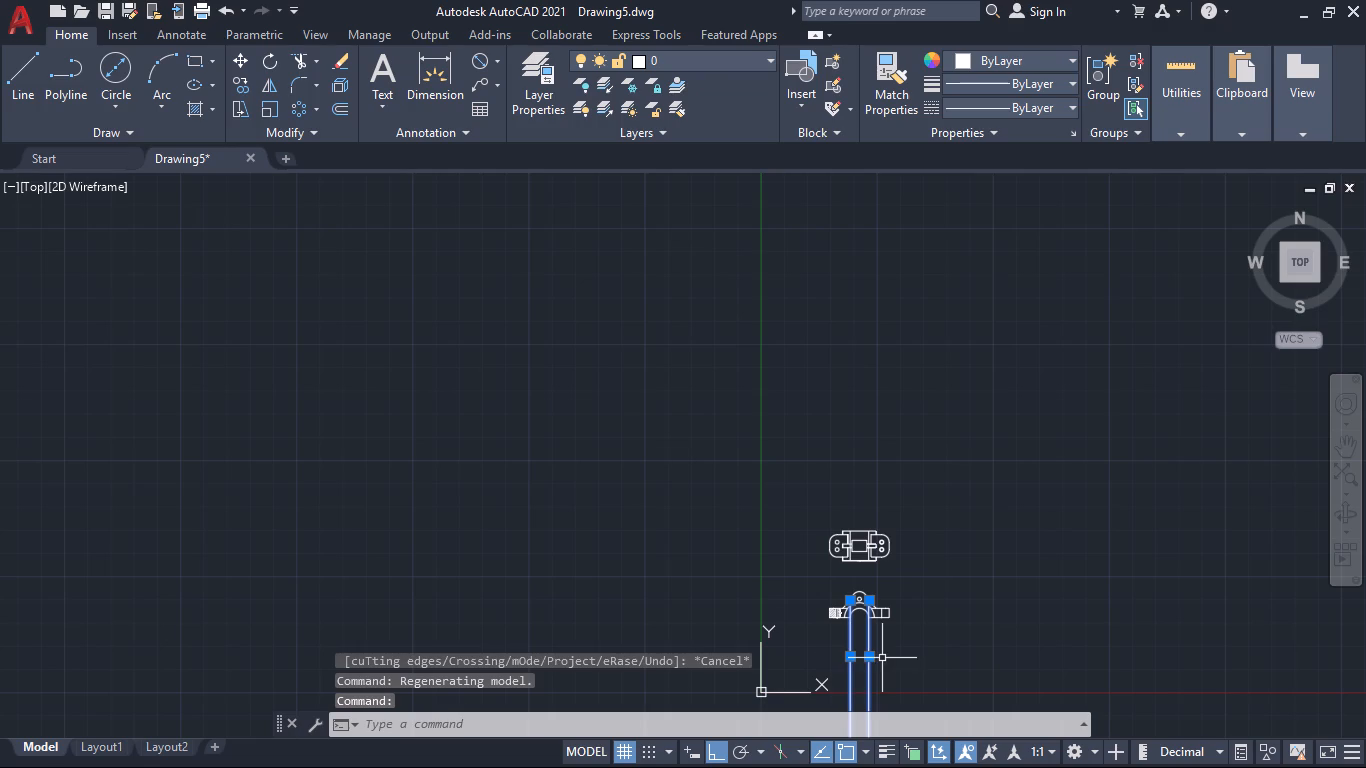
{"action": "key", "text": "Delete"}
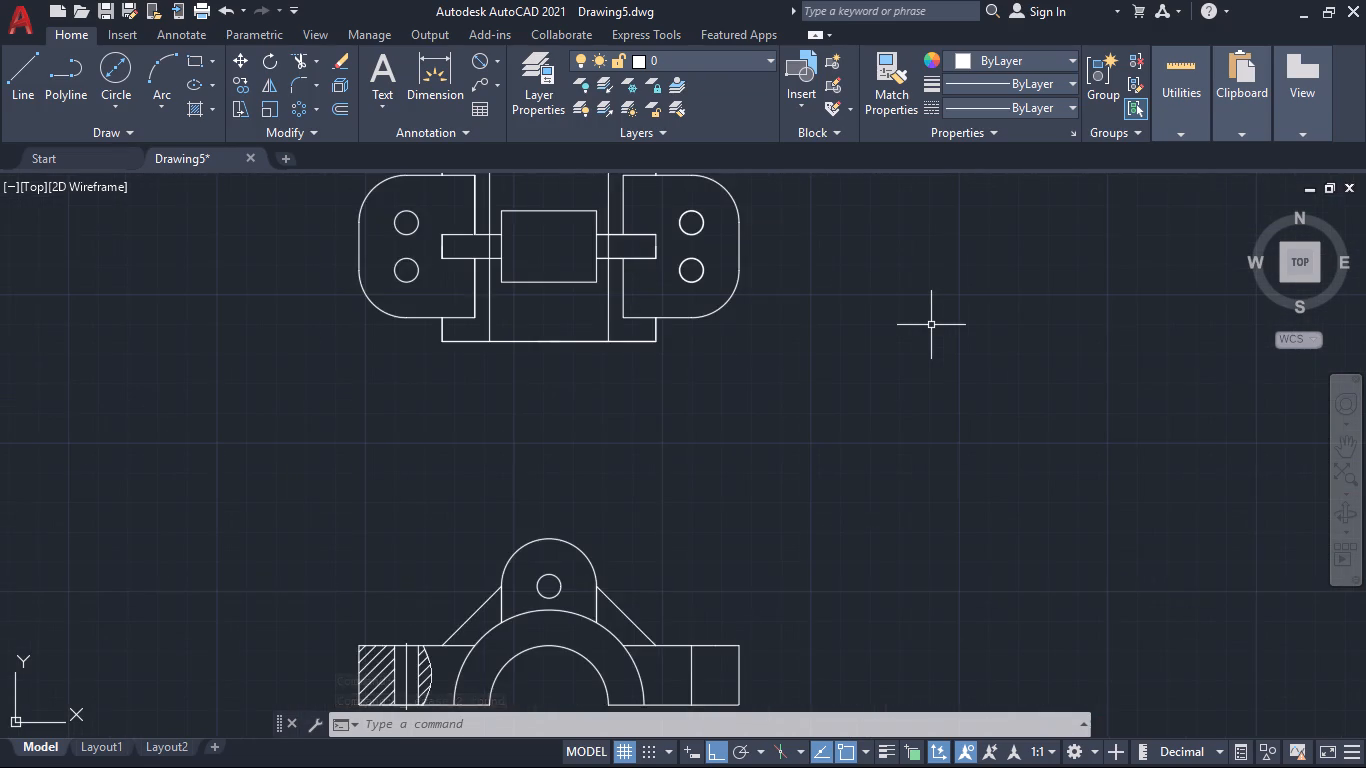
Add center marks at all four lug holes in the top view, also using the lugs' rounded corner arcs.
{"action": "type", "text": "CEN"}
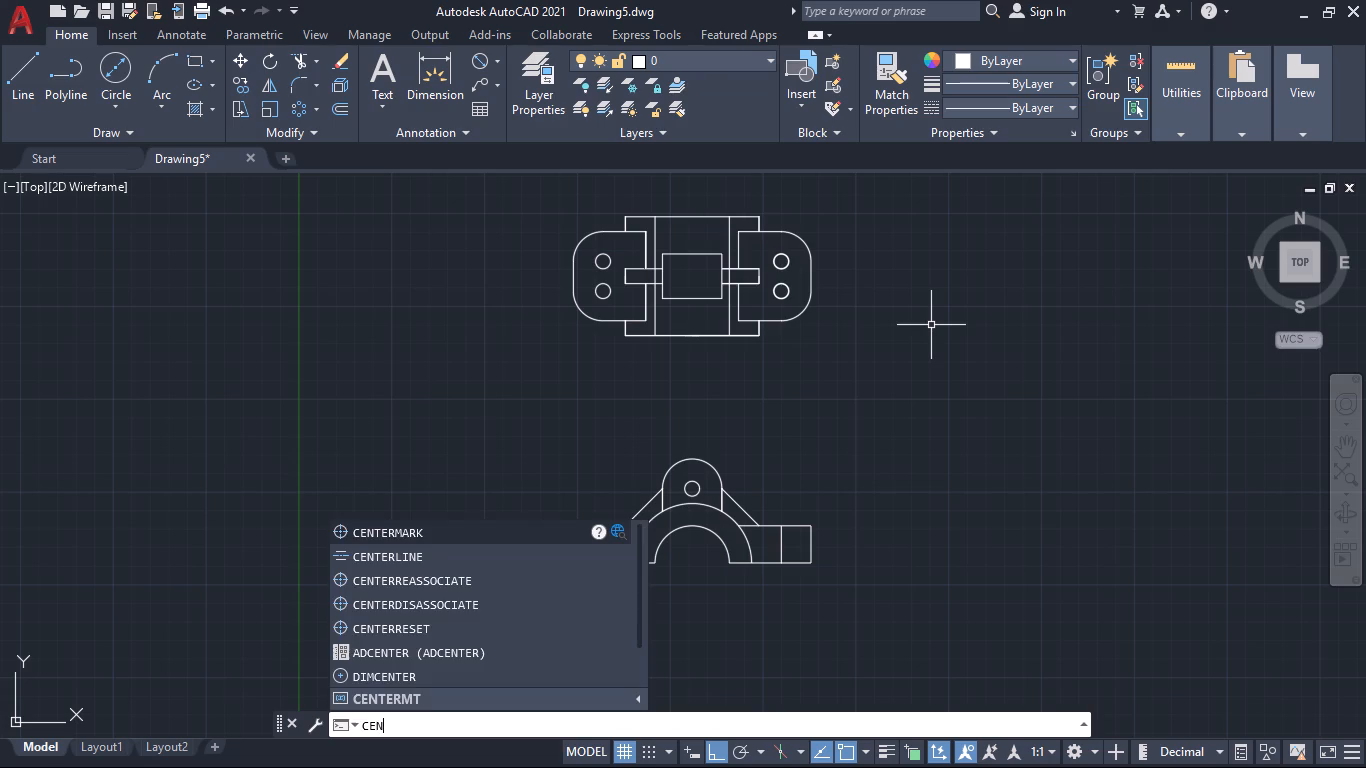
{"action": "double_click", "coordinate": [435, 534]}
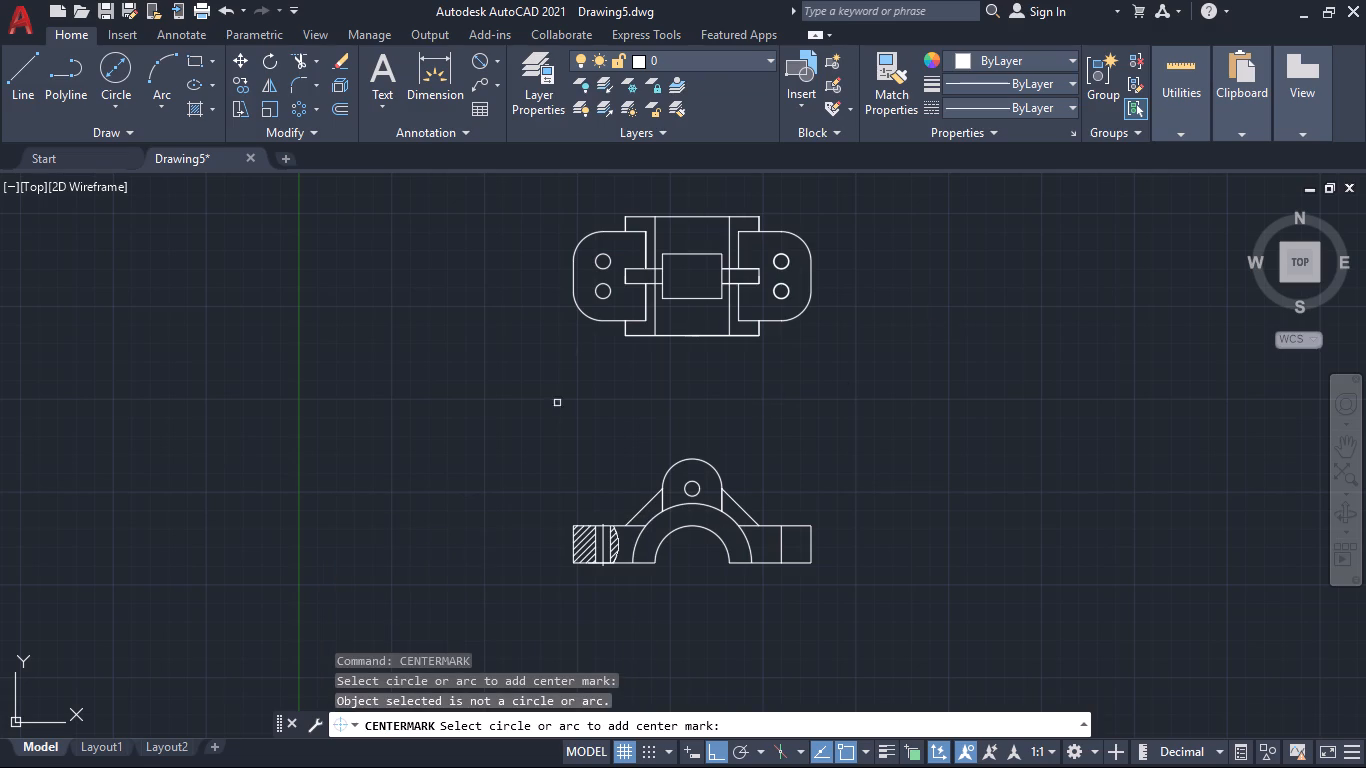
{"action": "left_click", "coordinate": [598, 297]}
{"action": "left_click", "coordinate": [583, 313]}
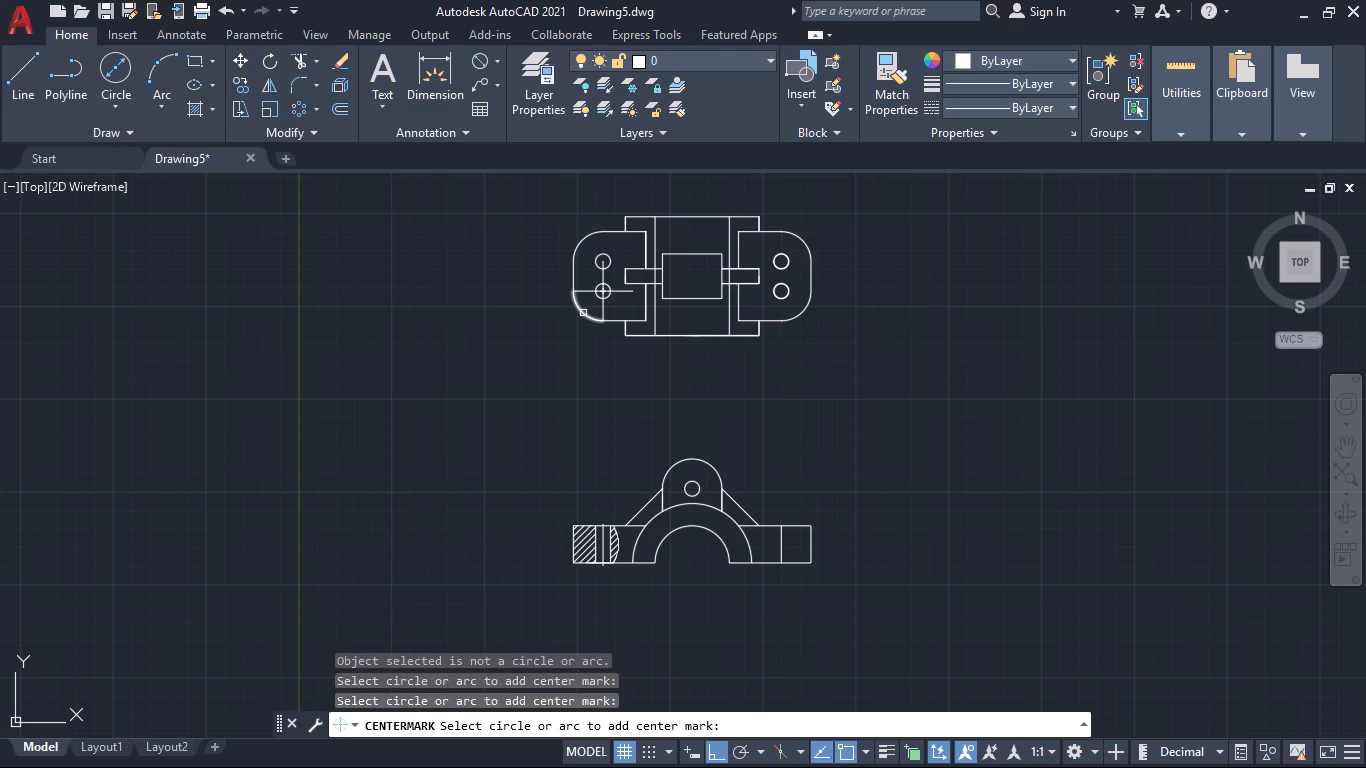
{"action": "left_click", "coordinate": [577, 247]}
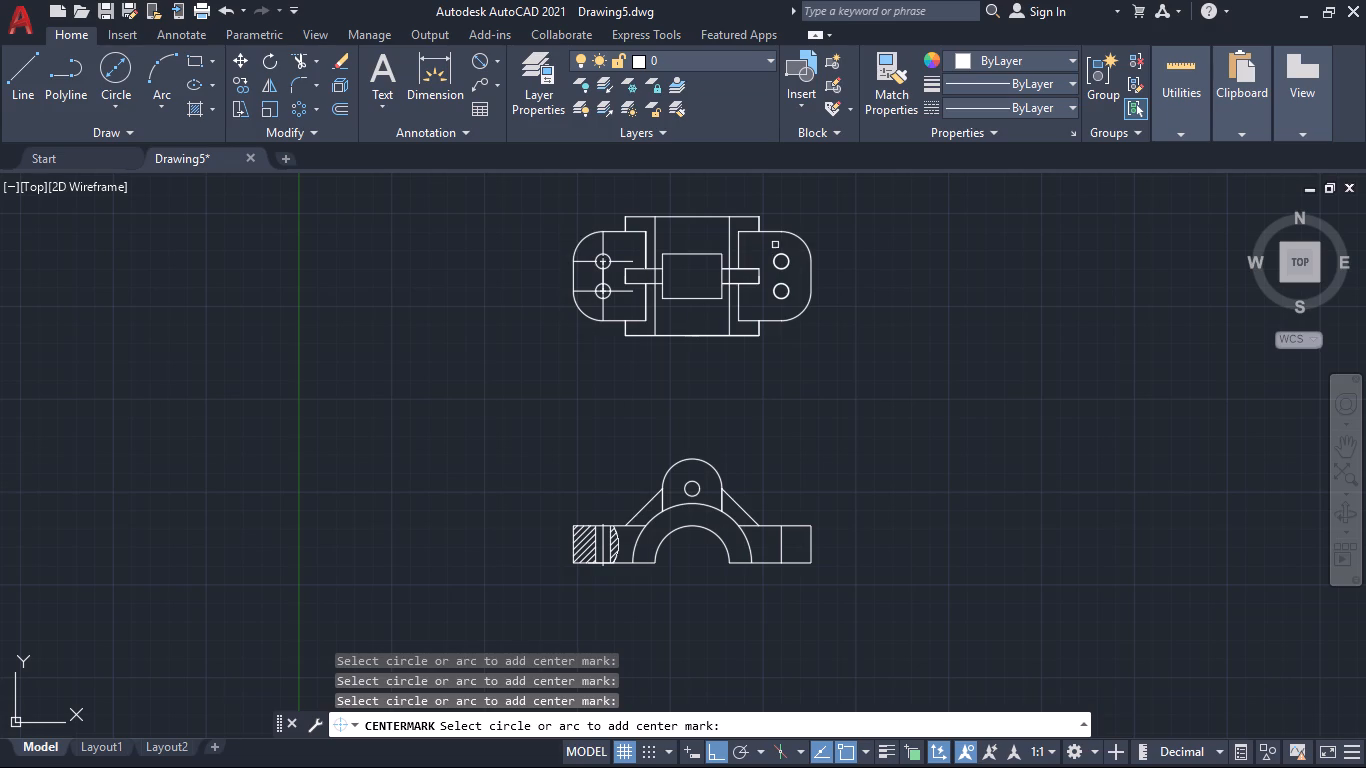
{"action": "left_click", "coordinate": [806, 239]}
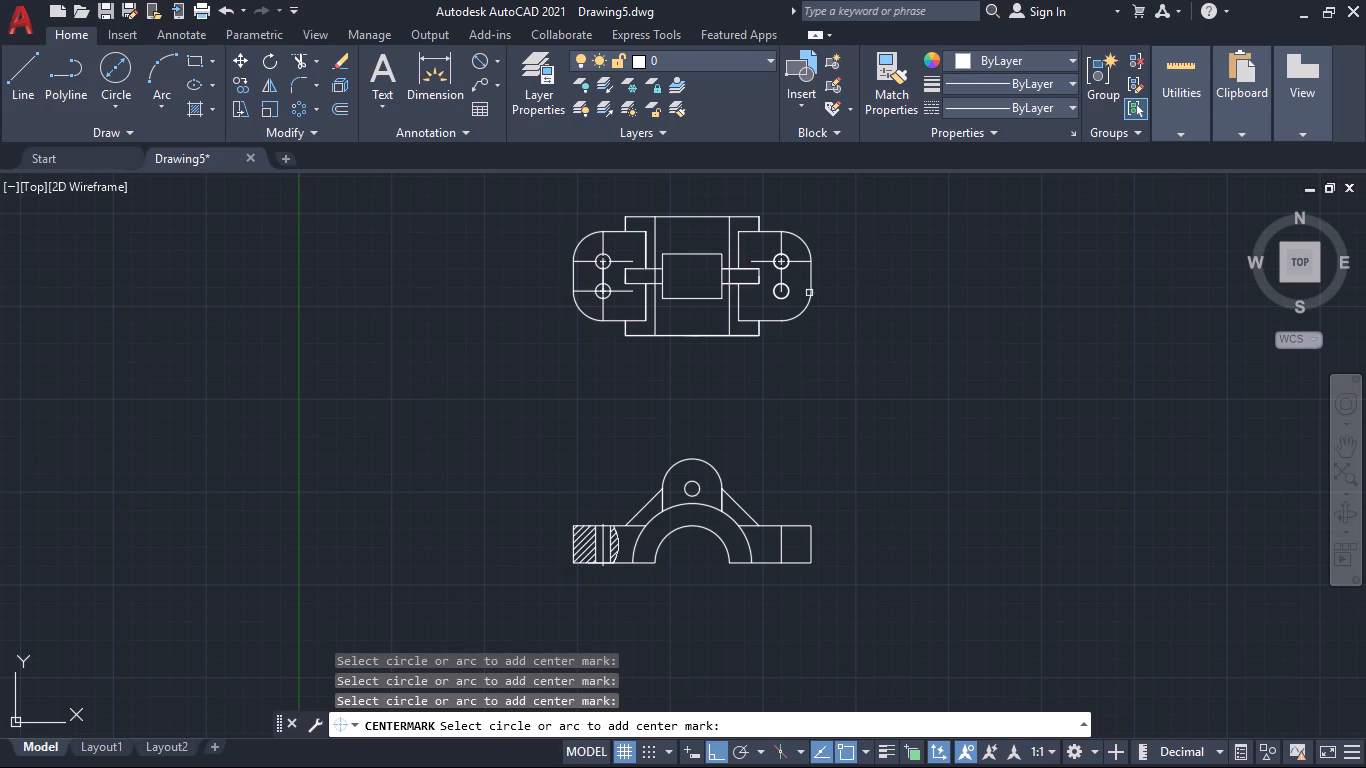
{"action": "left_click", "coordinate": [804, 311]}
Add center marks to the small hole and the outer arch of the front view.
{"action": "left_click", "coordinate": [688, 480]}
{"action": "left_click", "coordinate": [704, 506]}
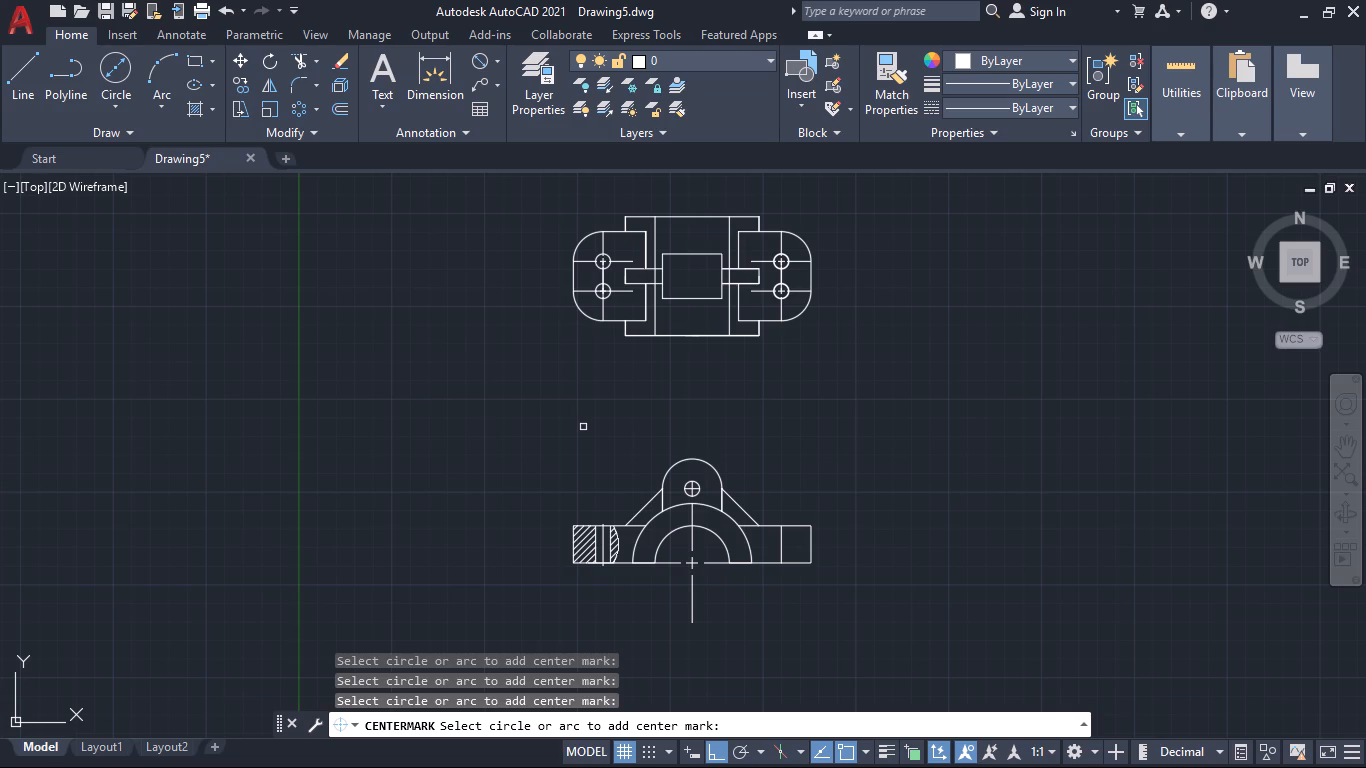
{"action": "key", "text": "Escape"}
Dimension the front view's overall width between its bottom corners, placing the dimension line below the view.
{"action": "left_click", "coordinate": [434, 77]}
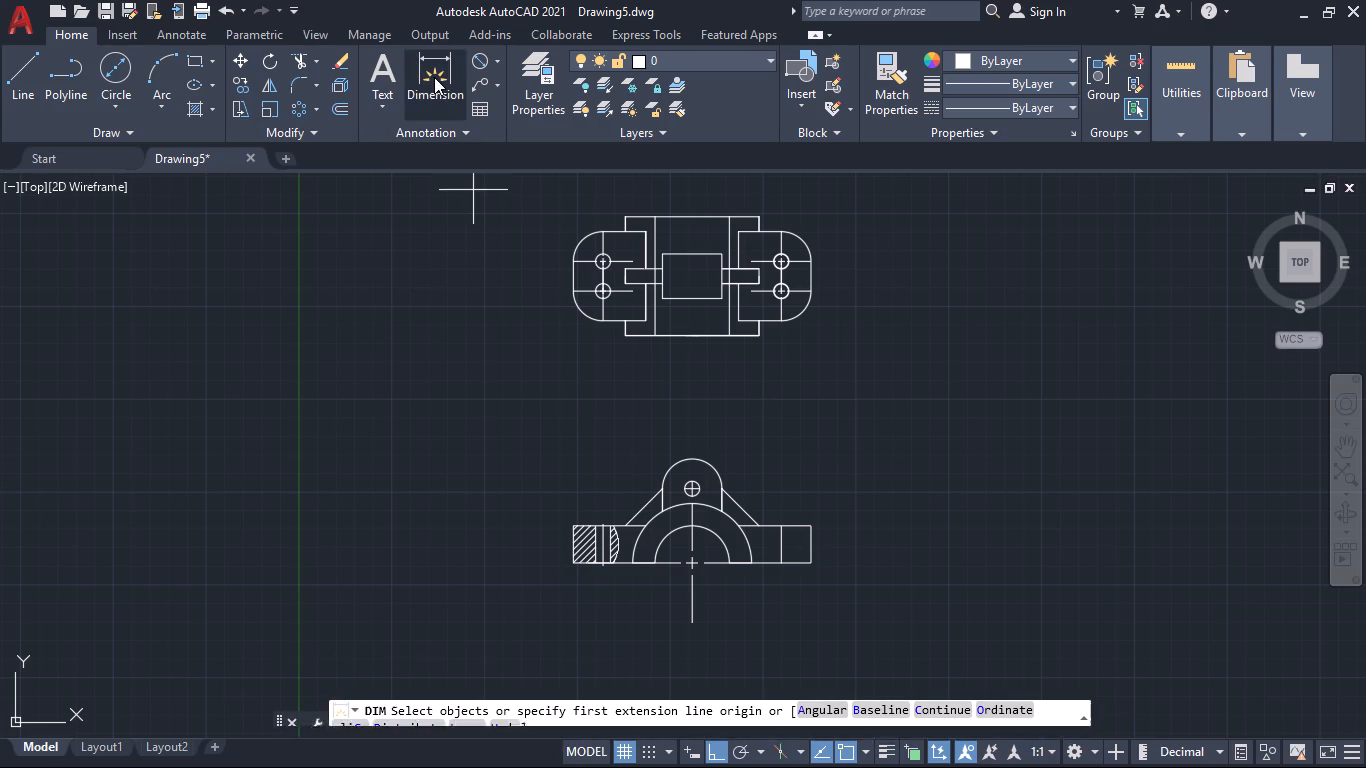
{"action": "left_click", "coordinate": [572, 563]}
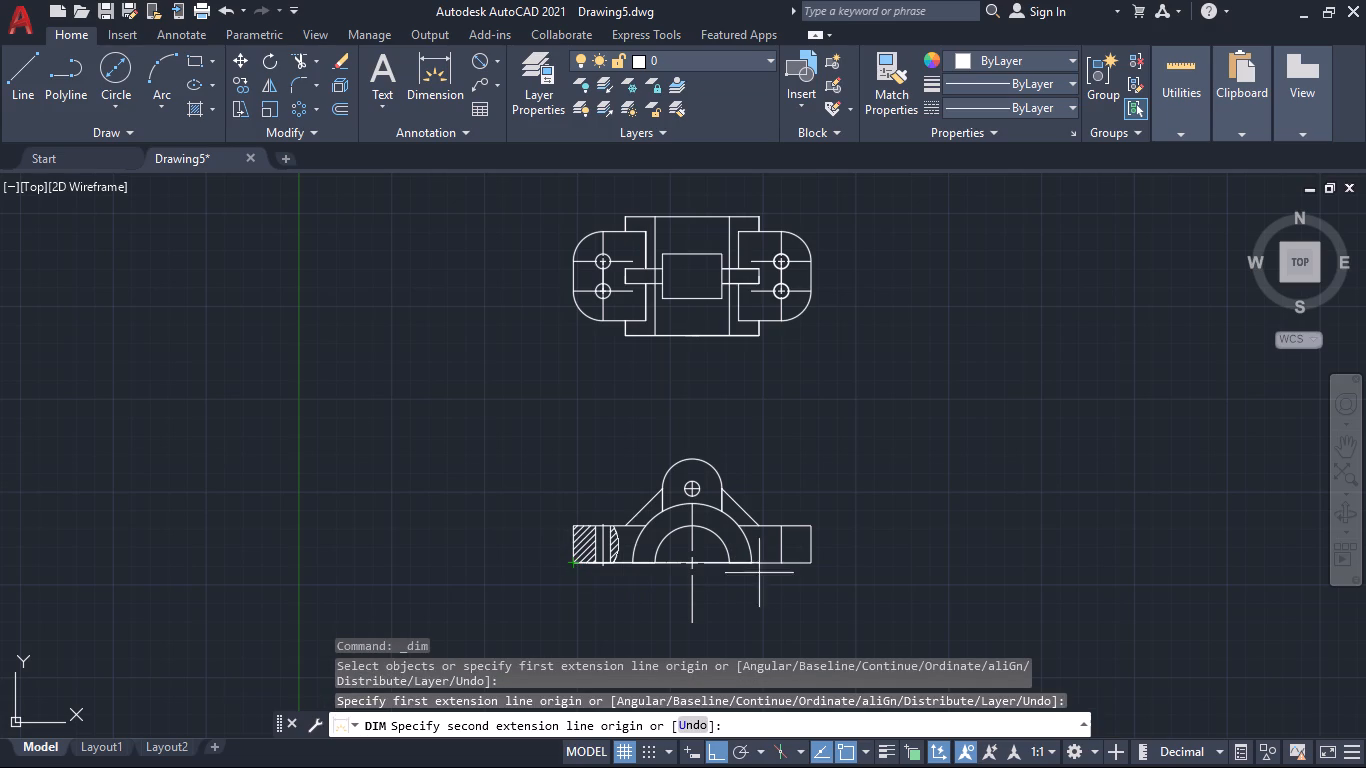
{"action": "left_click", "coordinate": [813, 563]}
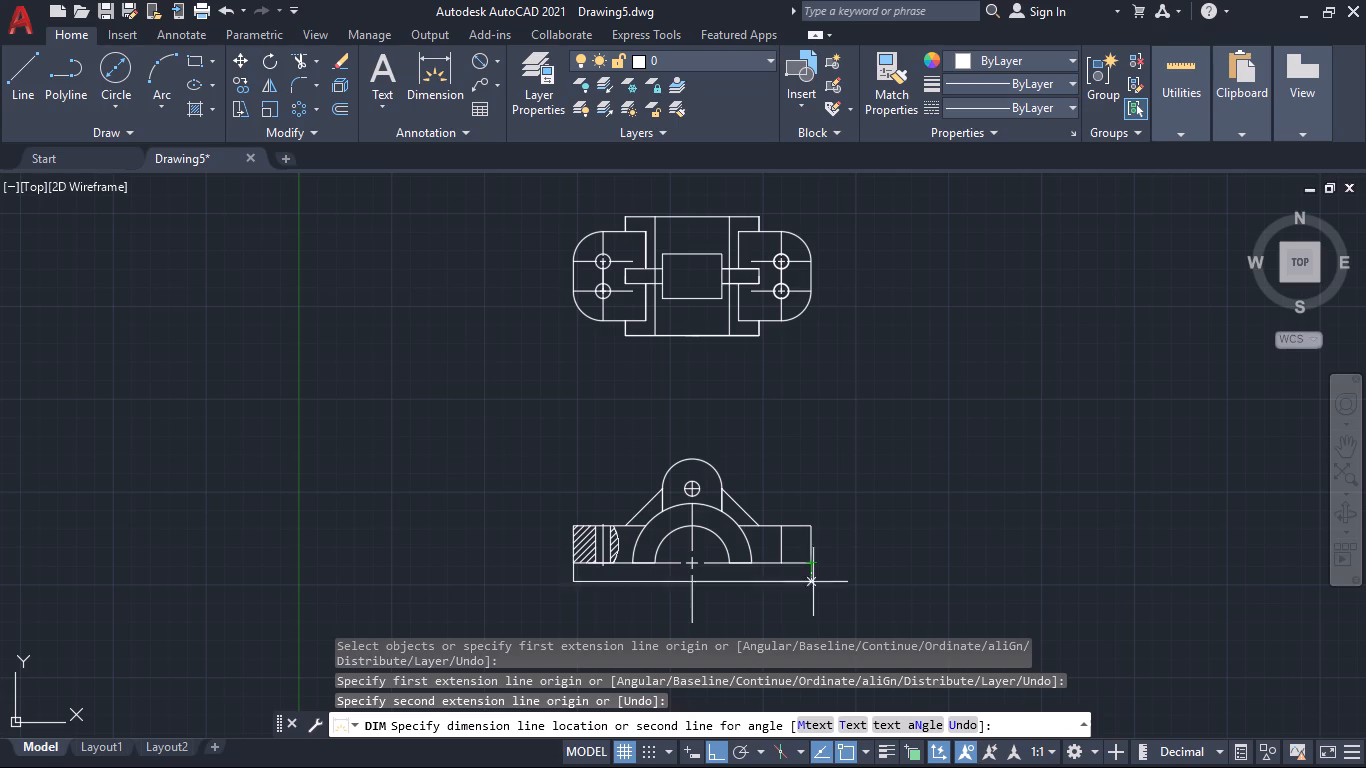
{"action": "left_click", "coordinate": [813, 630]}
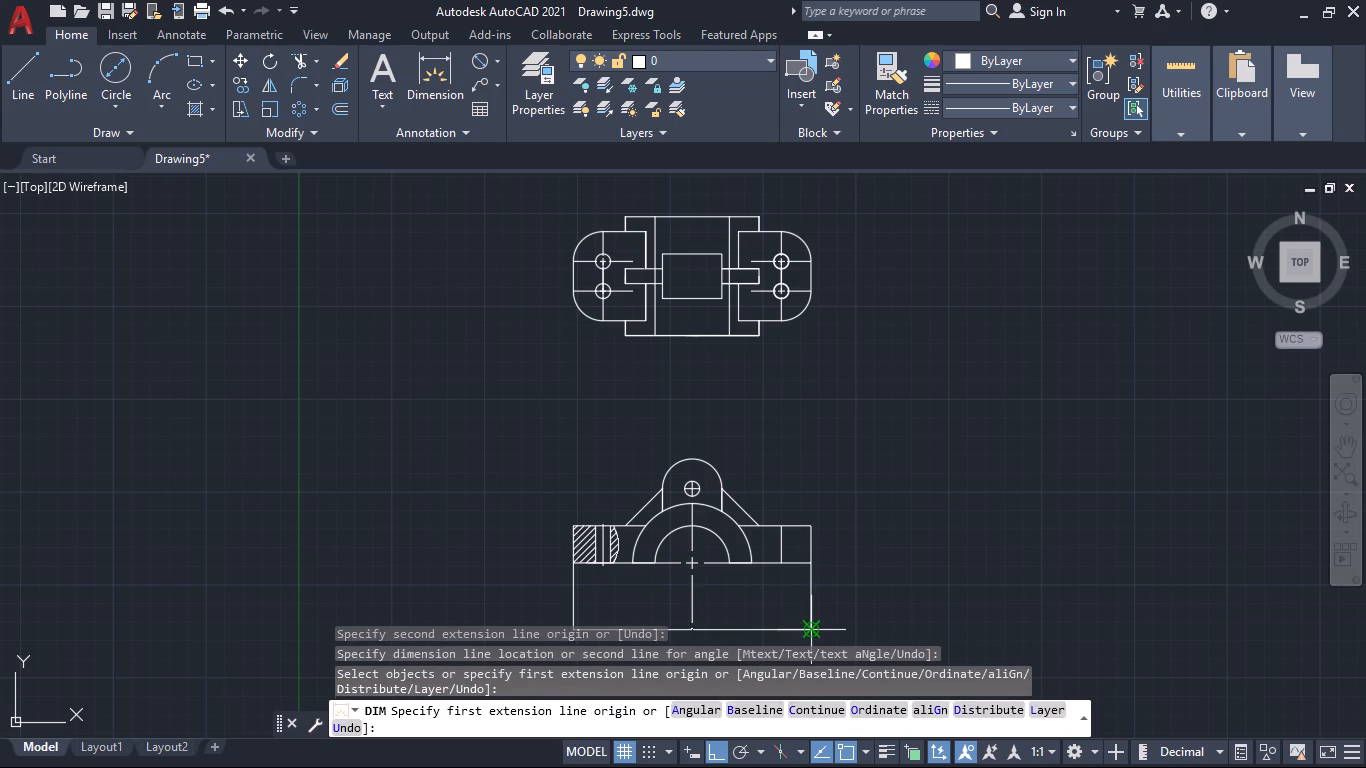
Dimension the thickness of the front view's base at its right end, placing the dimension outside the edge.
{"action": "left_click", "coordinate": [809, 567]}
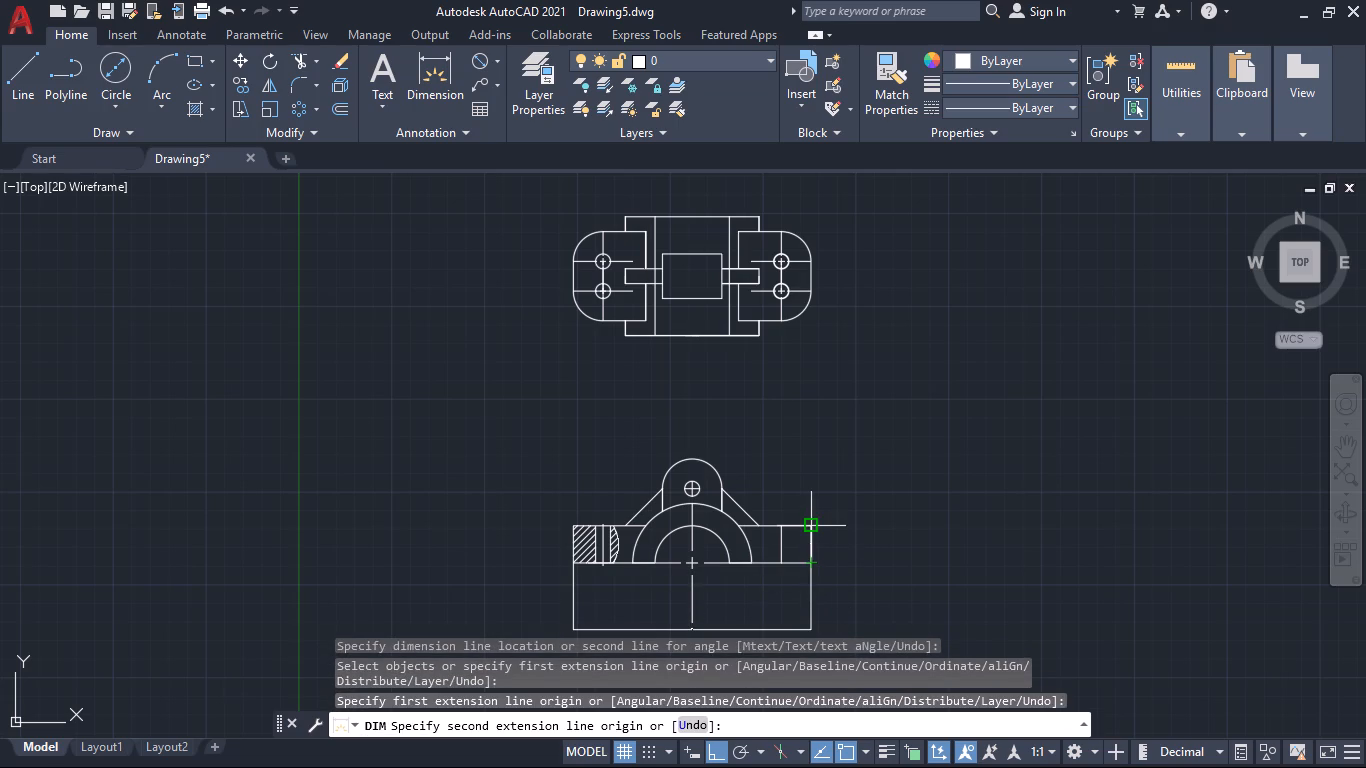
{"action": "left_click", "coordinate": [809, 524]}
{"action": "left_click", "coordinate": [845, 524]}
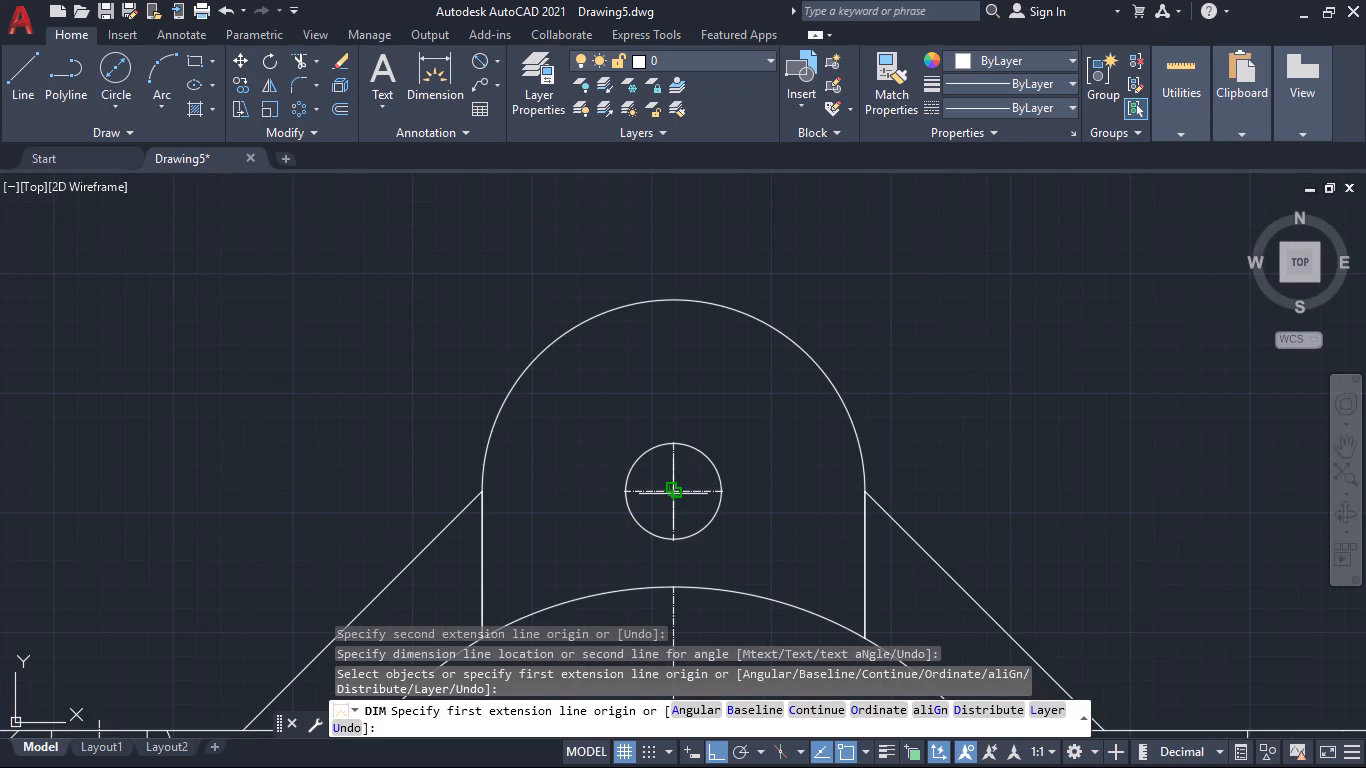
Dimension the height from the arch center to the small hole's center, placing the dimension line left of the front view.
{"action": "left_click", "coordinate": [673, 491]}
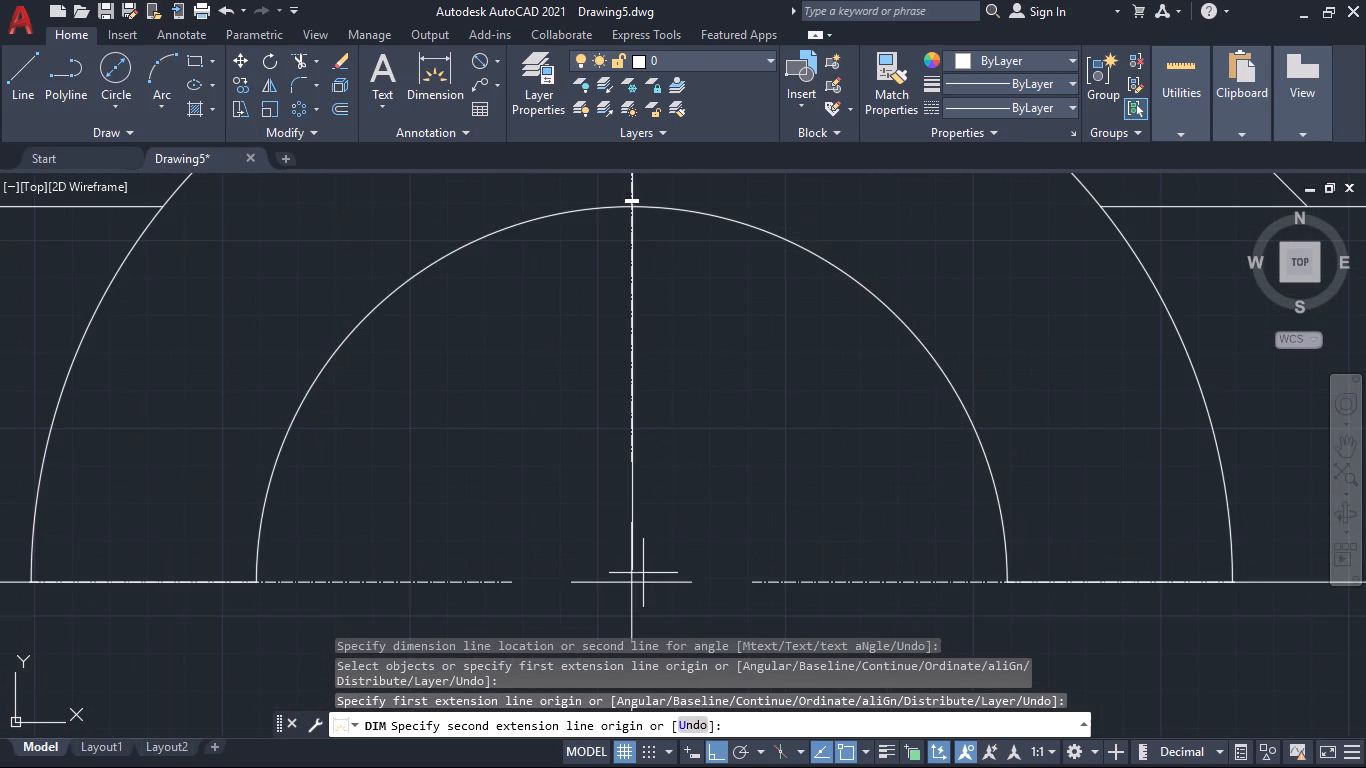
{"action": "left_click", "coordinate": [634, 582]}
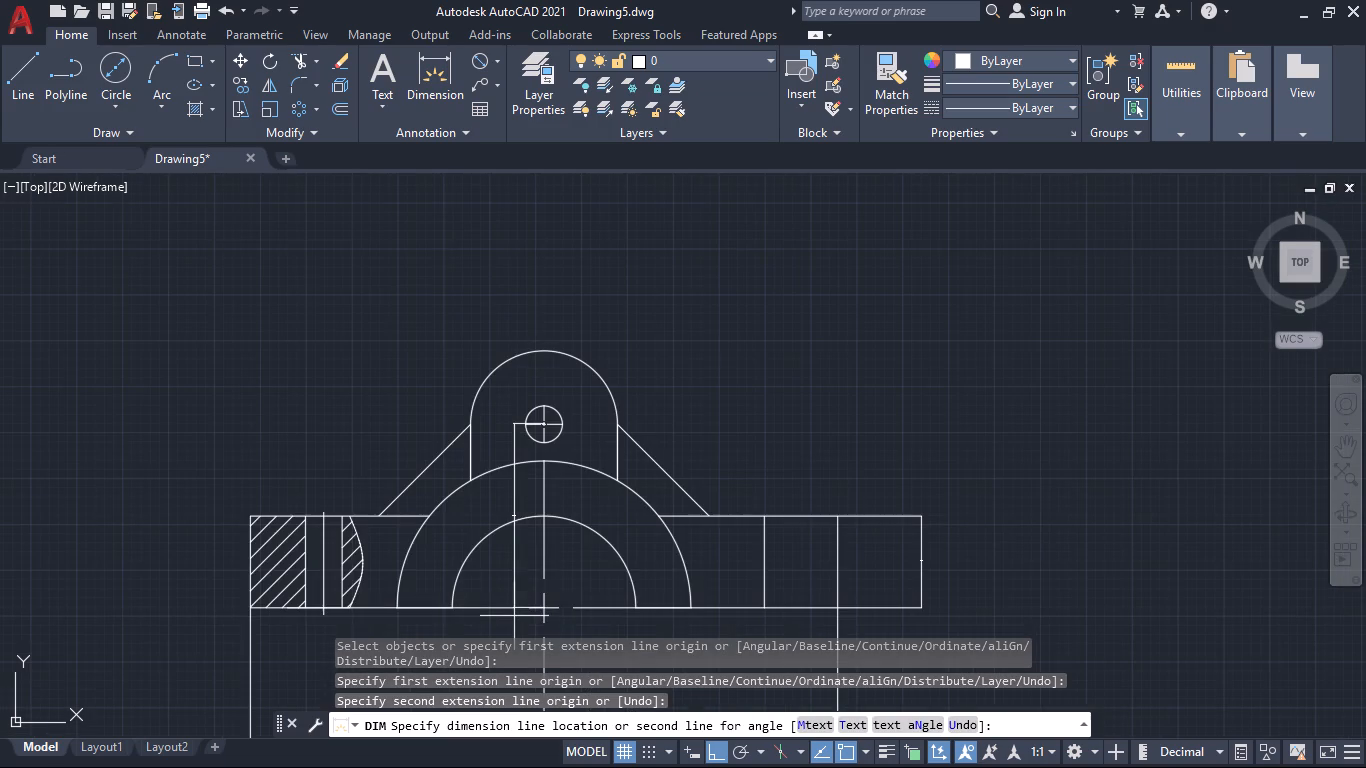
{"action": "left_click", "coordinate": [191, 618]}
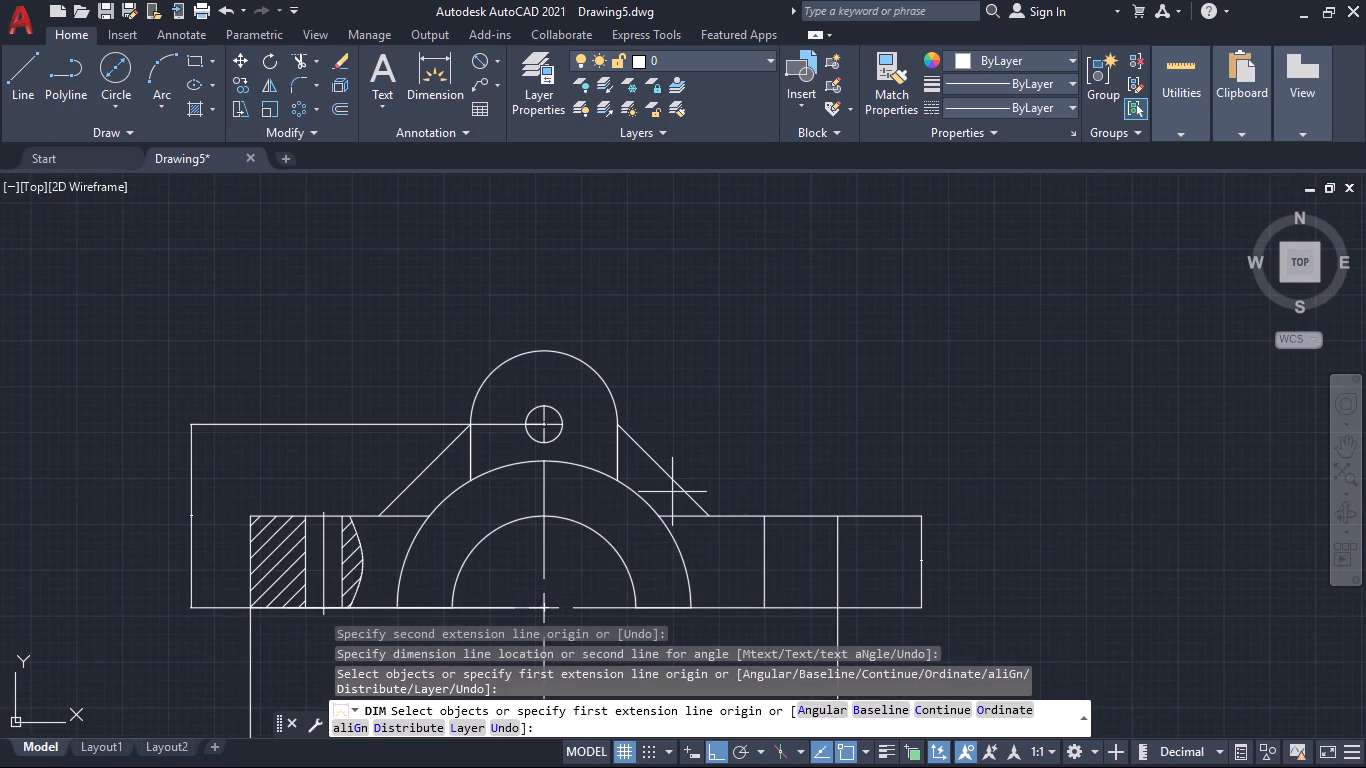
Dimension the width of the sectioned hole in the front view's left base, placing the dimension line just above the base.
{"action": "left_click", "coordinate": [310, 516]}
{"action": "left_click", "coordinate": [343, 519]}
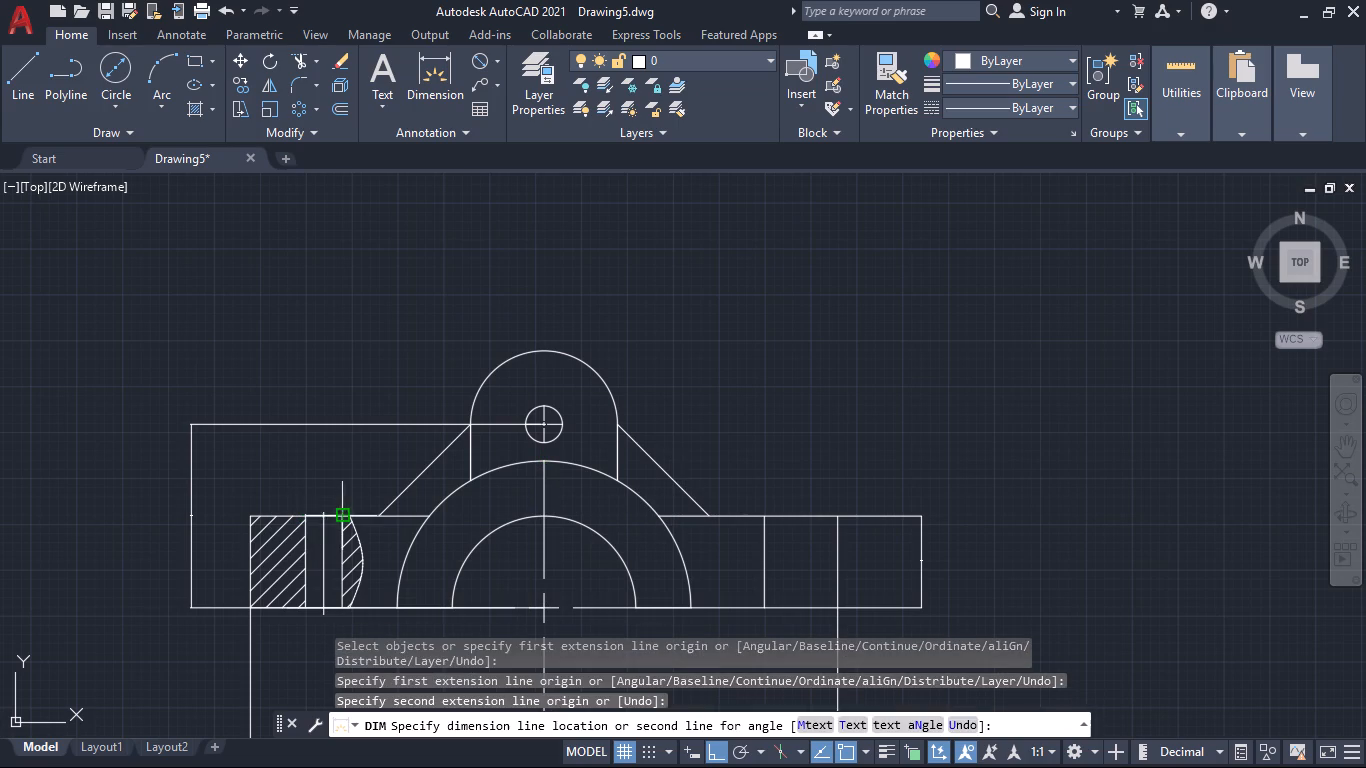
{"action": "left_click", "coordinate": [343, 490]}
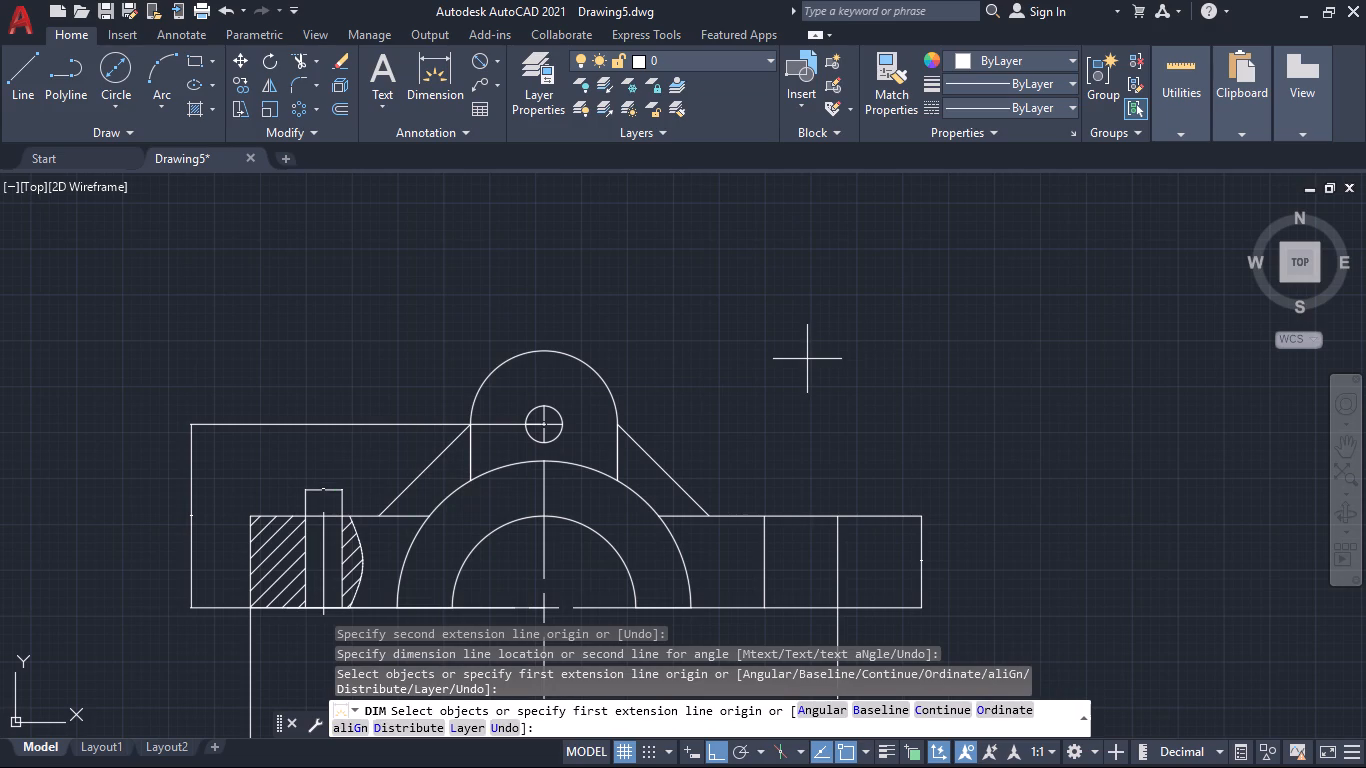
Add radius dimensions to the front view's top lug arc, outer arch and inner arch, placing each outside its arc.
{"action": "left_click", "coordinate": [597, 368]}
{"action": "left_click", "coordinate": [620, 345]}
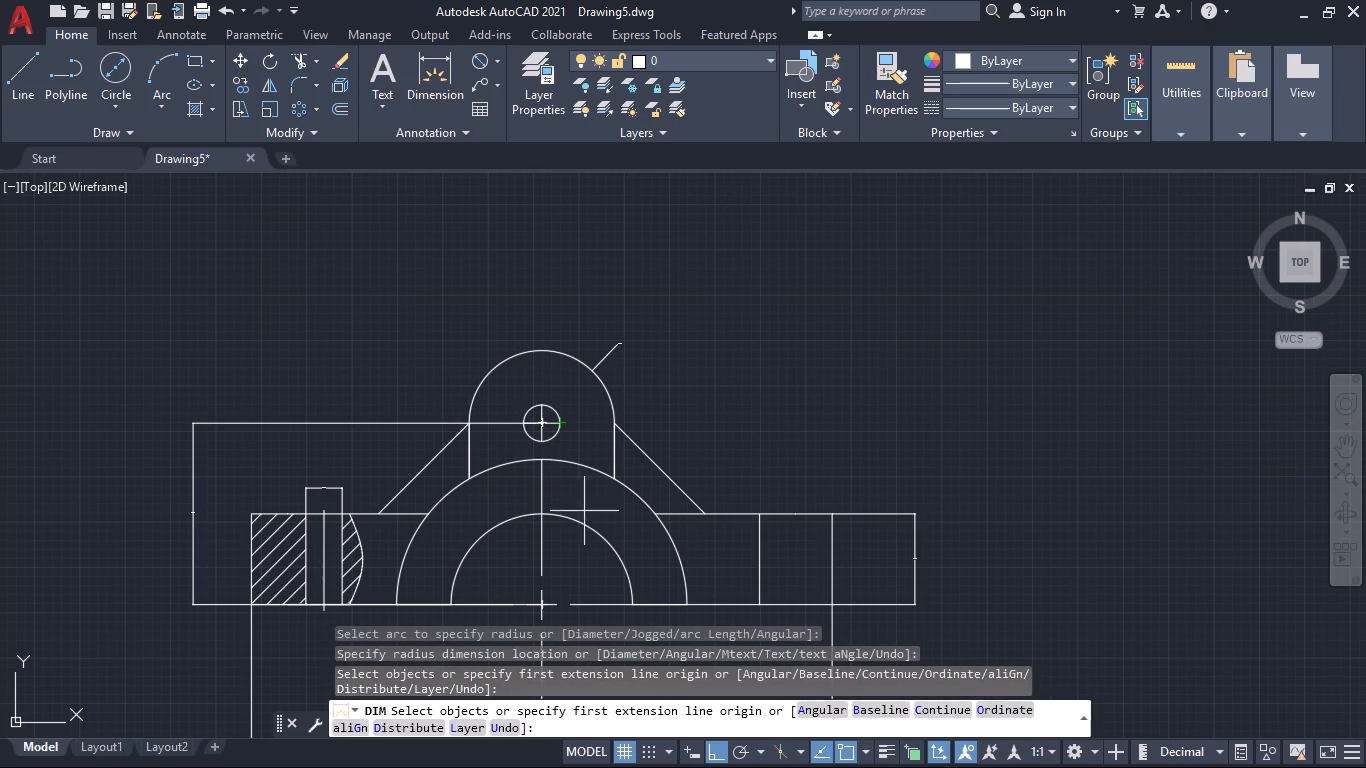
{"action": "left_click", "coordinate": [633, 492]}
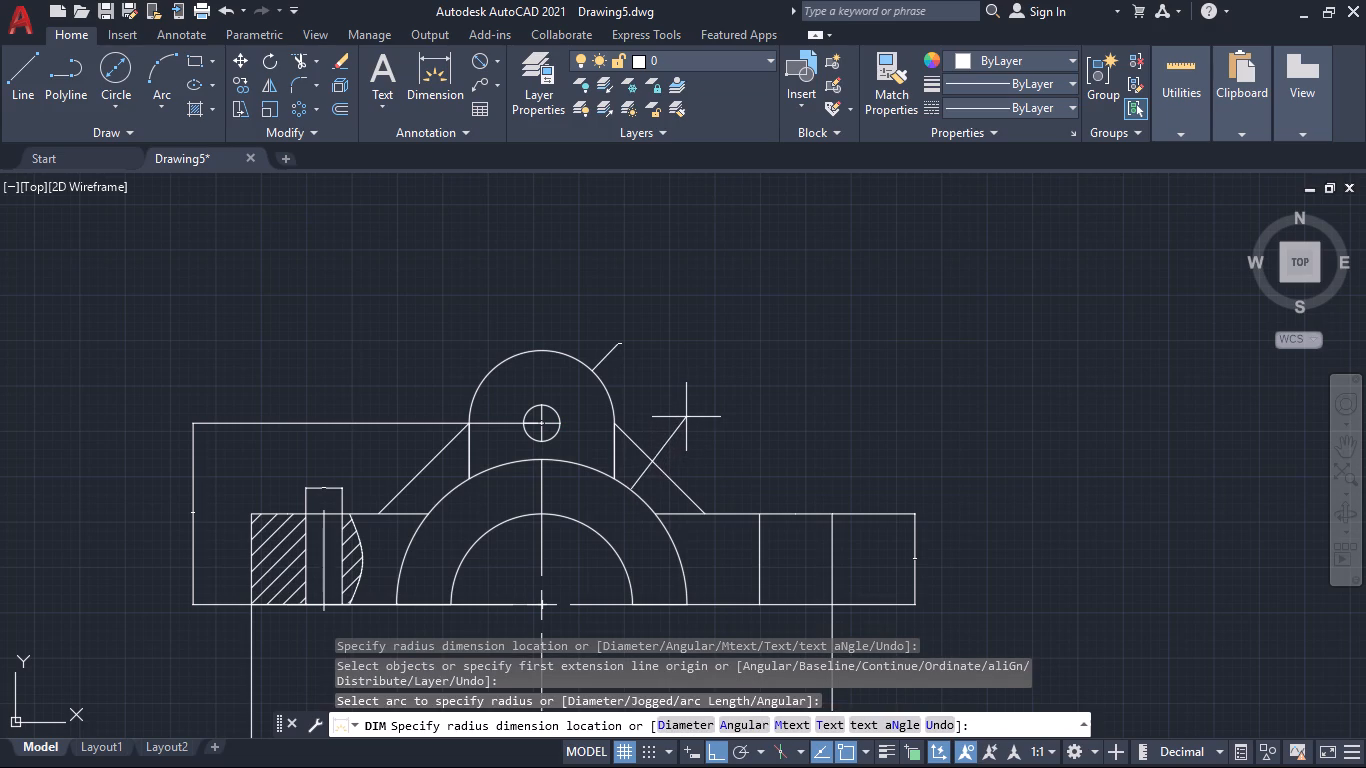
{"action": "left_click", "coordinate": [666, 470]}
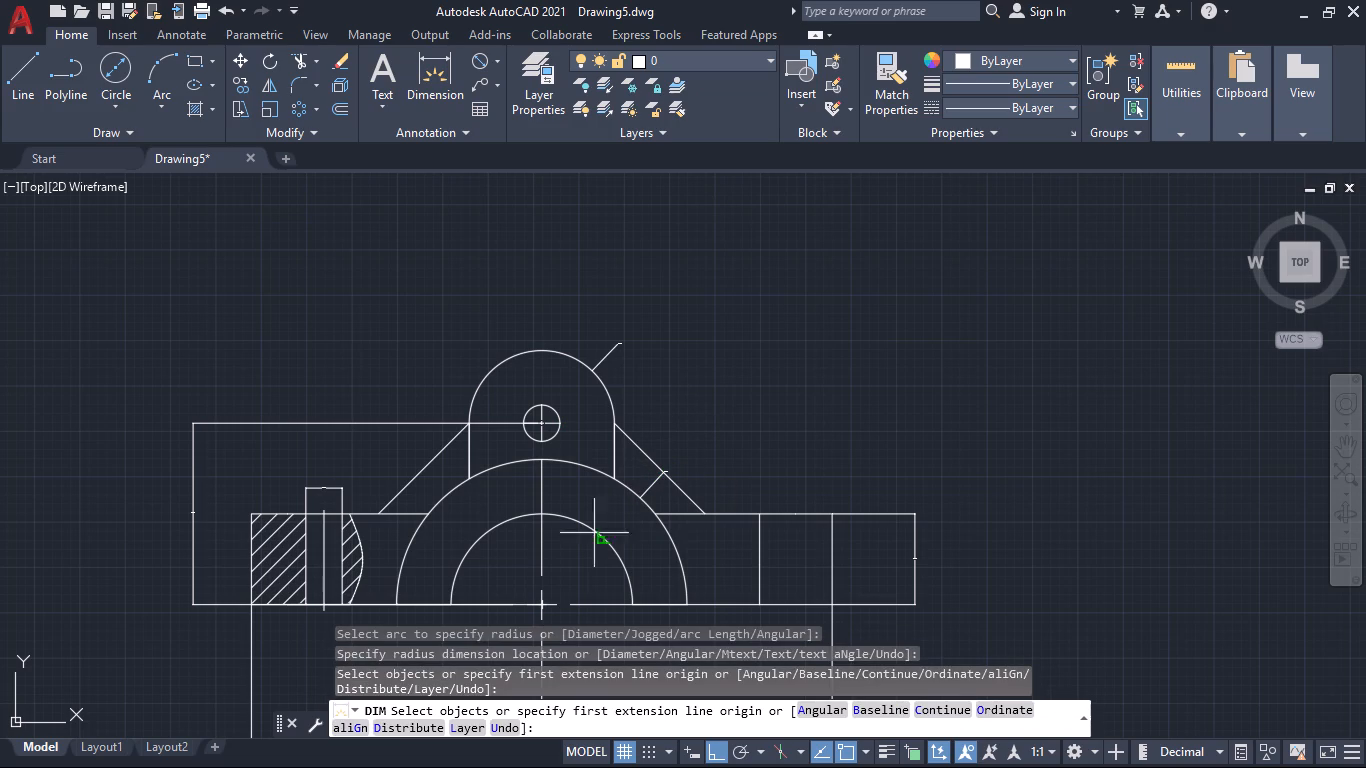
{"action": "left_click", "coordinate": [475, 548]}
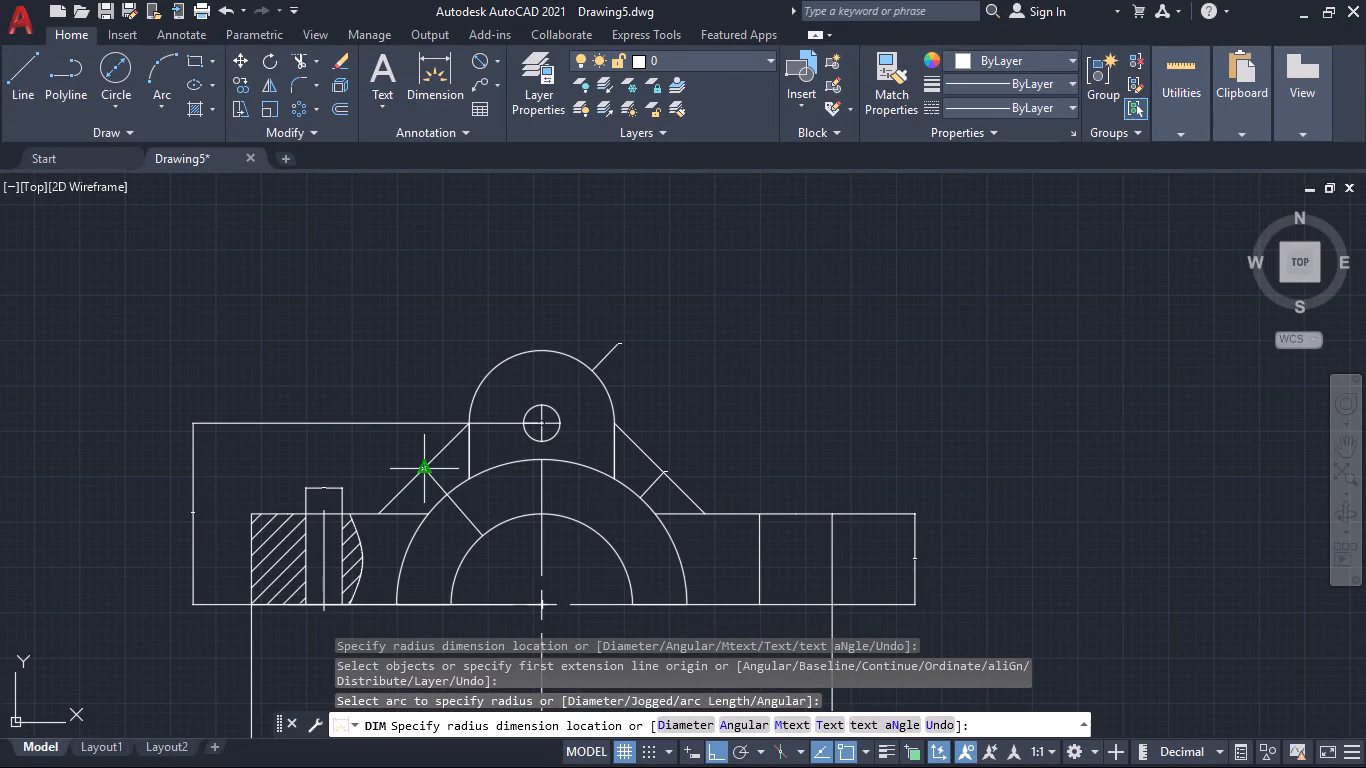
{"action": "left_click", "coordinate": [442, 494]}
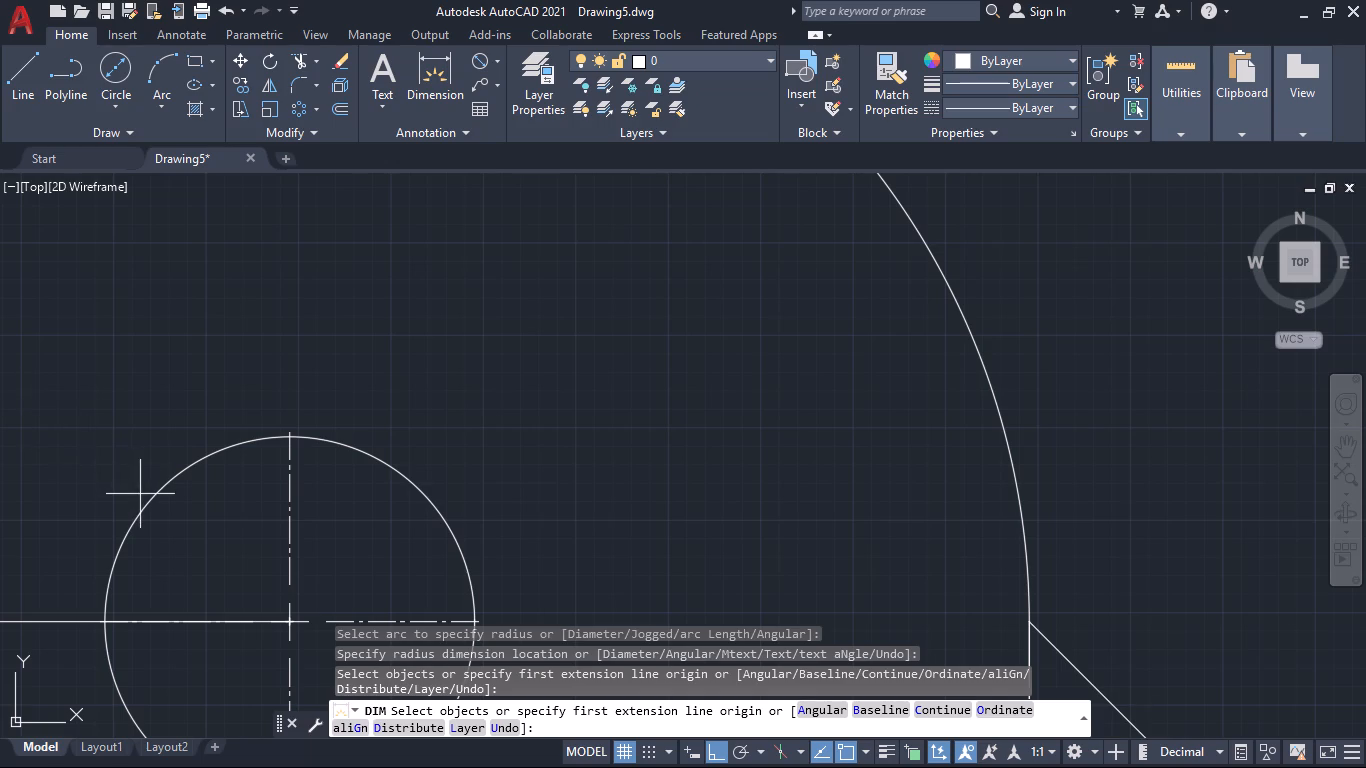
Add a diameter dimension to the small hole in the front view's top lug, placing it up and to the left of the lug.
{"action": "left_click", "coordinate": [196, 461]}
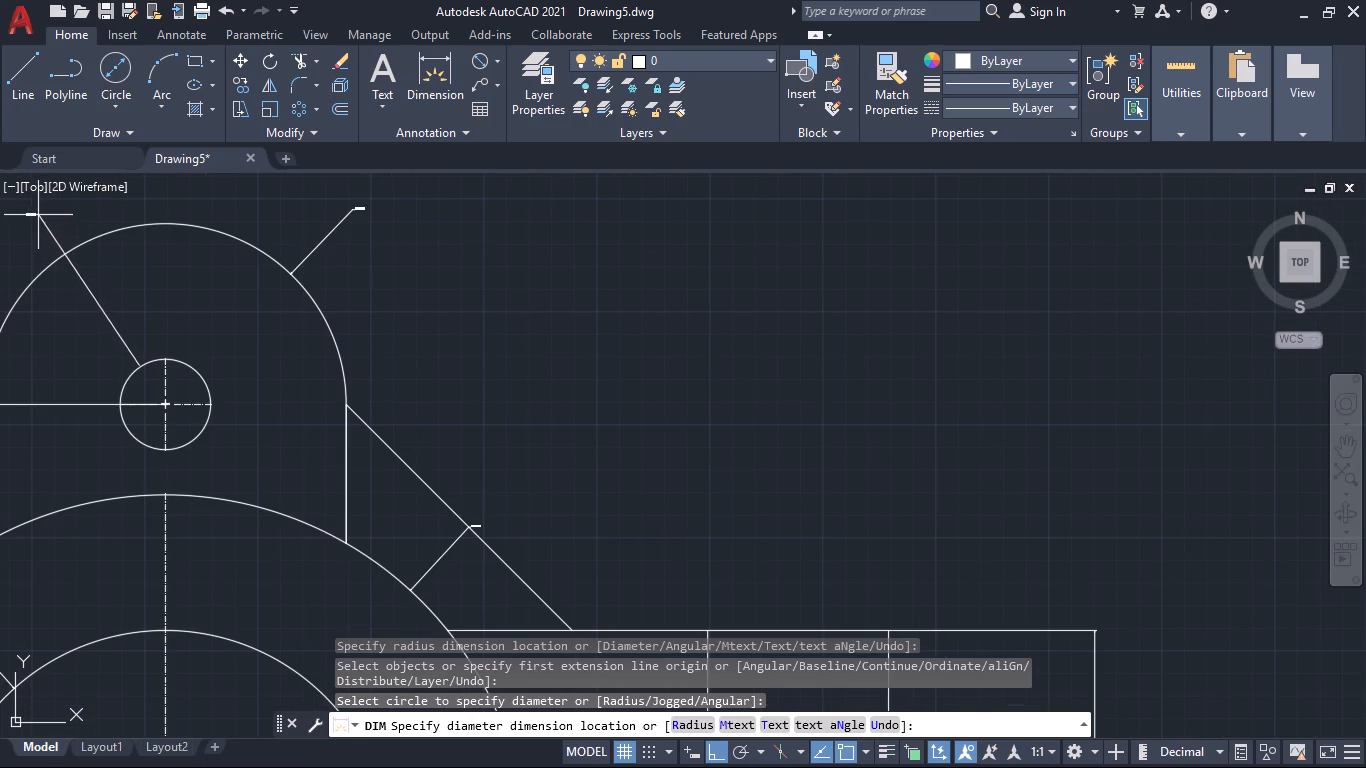
{"action": "left_click", "coordinate": [108, 283]}
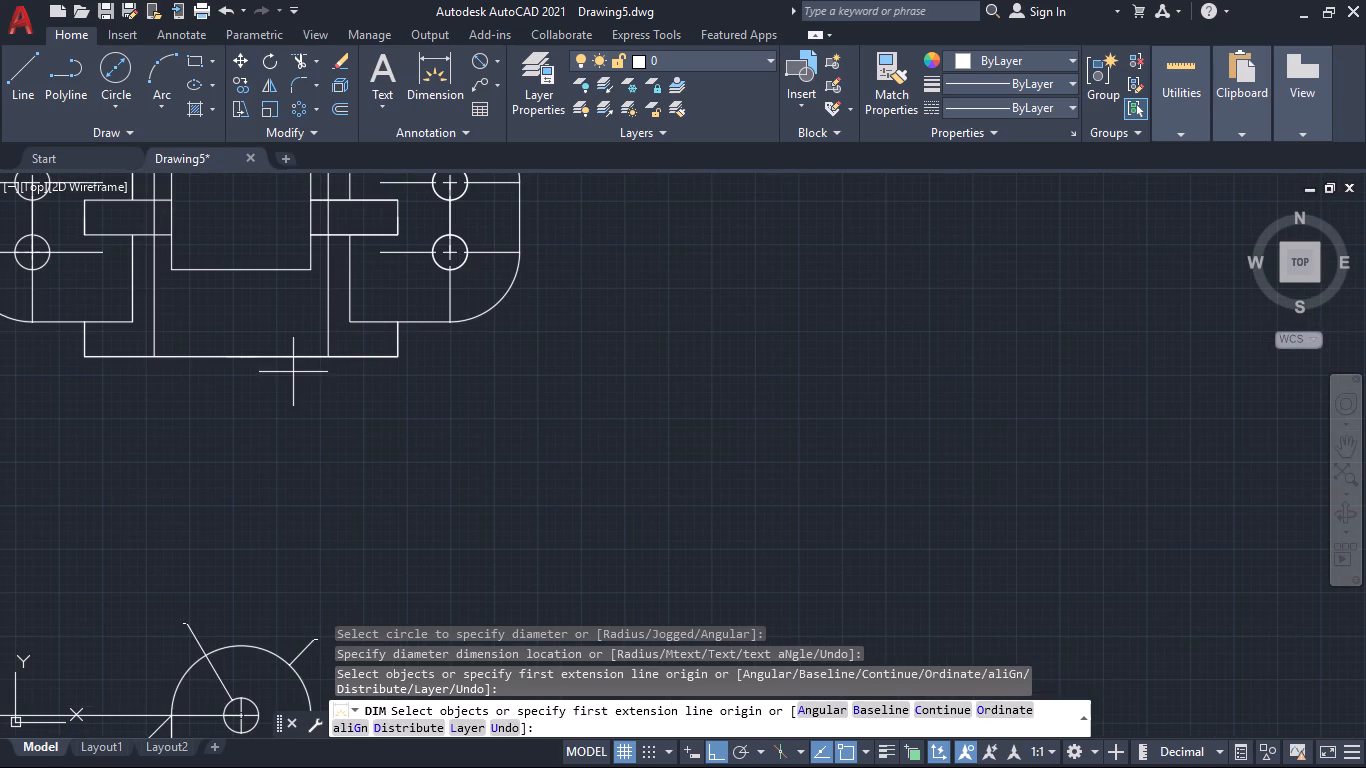
Dimension the horizontal distance between the top view's lower left and lower right hole centers, placing the dimension line below the view.
{"action": "left_click", "coordinate": [30, 250]}
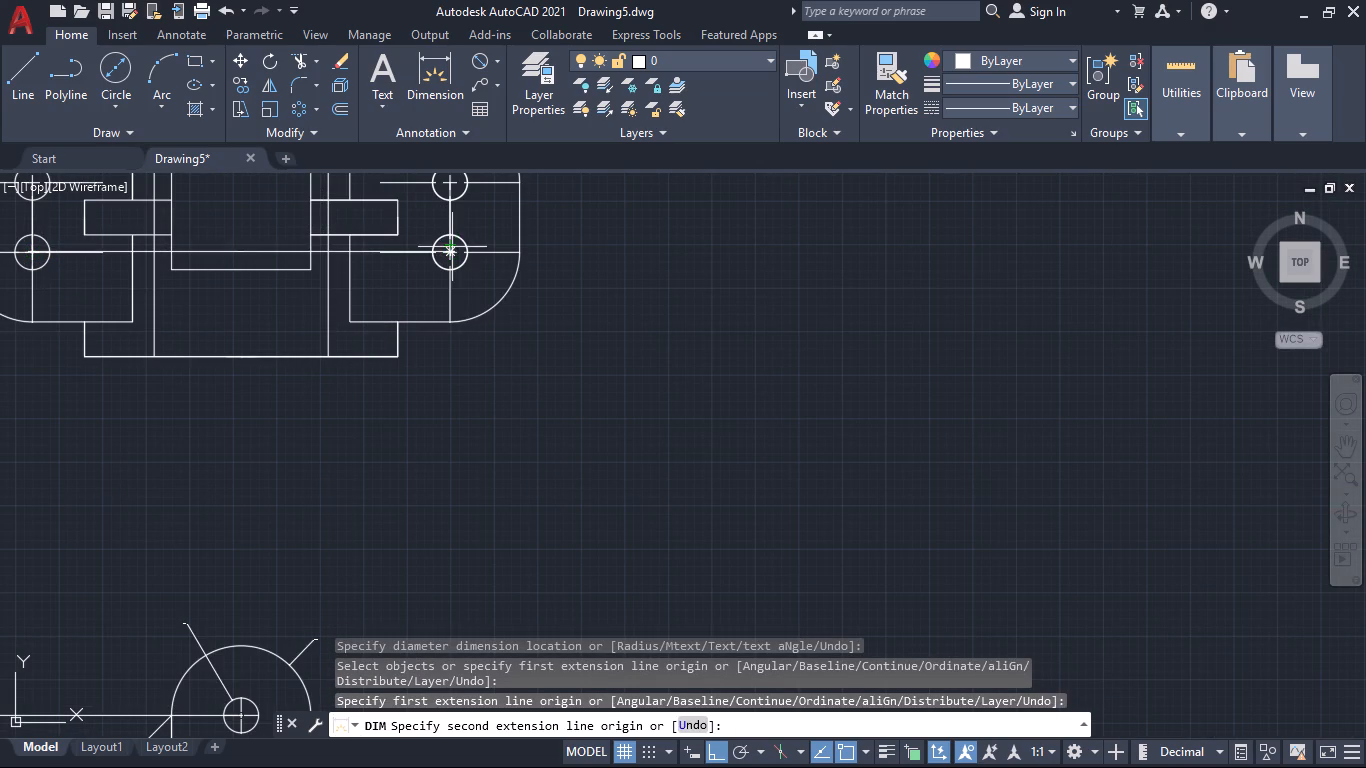
{"action": "left_click", "coordinate": [452, 251]}
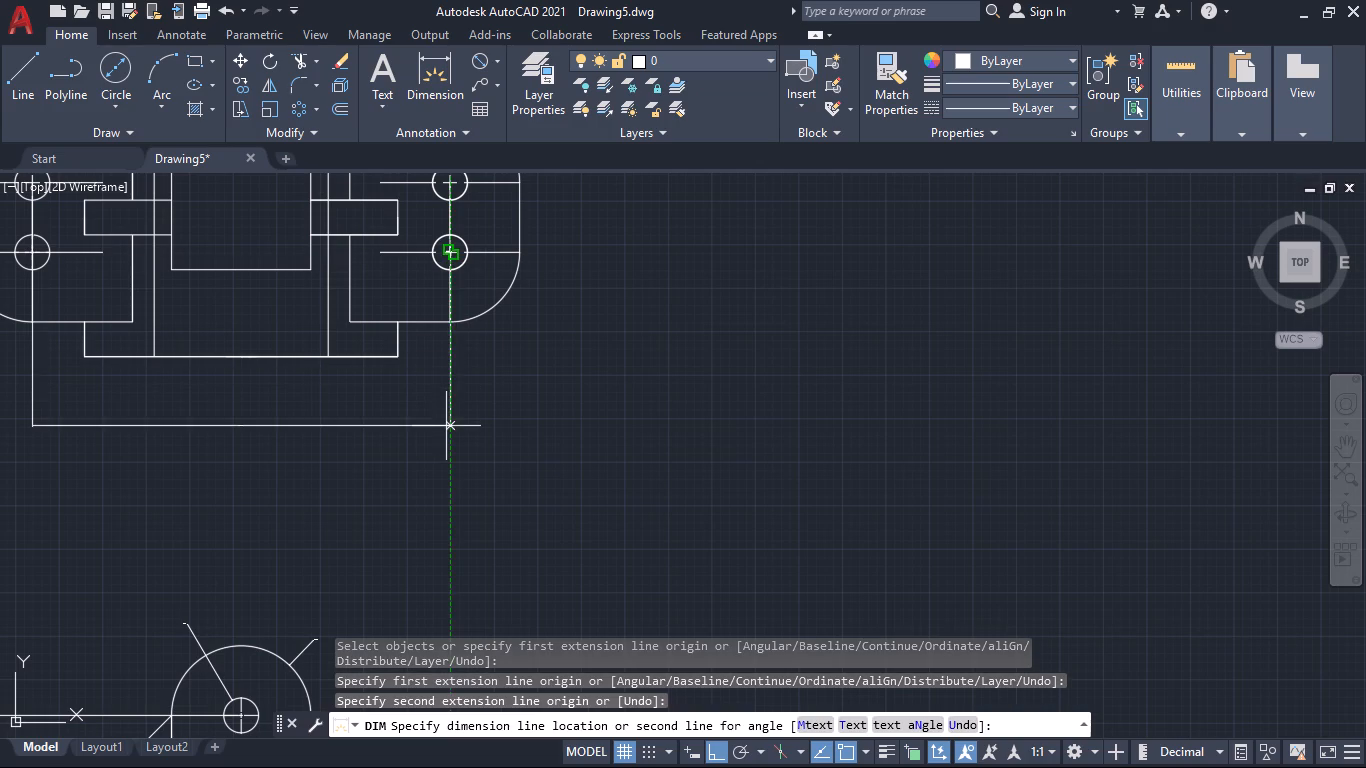
{"action": "left_click", "coordinate": [446, 426]}
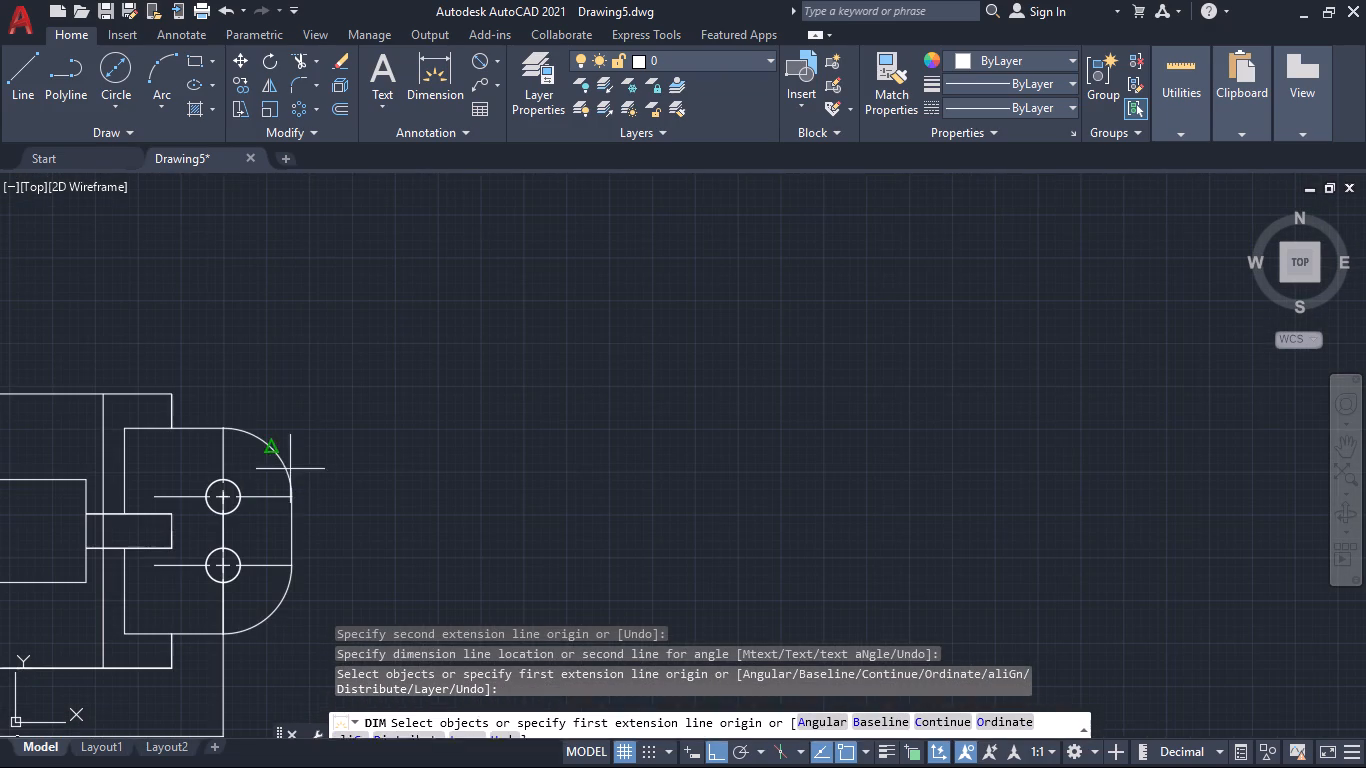
Dimension the vertical spacing between the two right hole centers in the top view, placing the dimension line outside the right edge.
{"action": "left_click", "coordinate": [223, 499]}
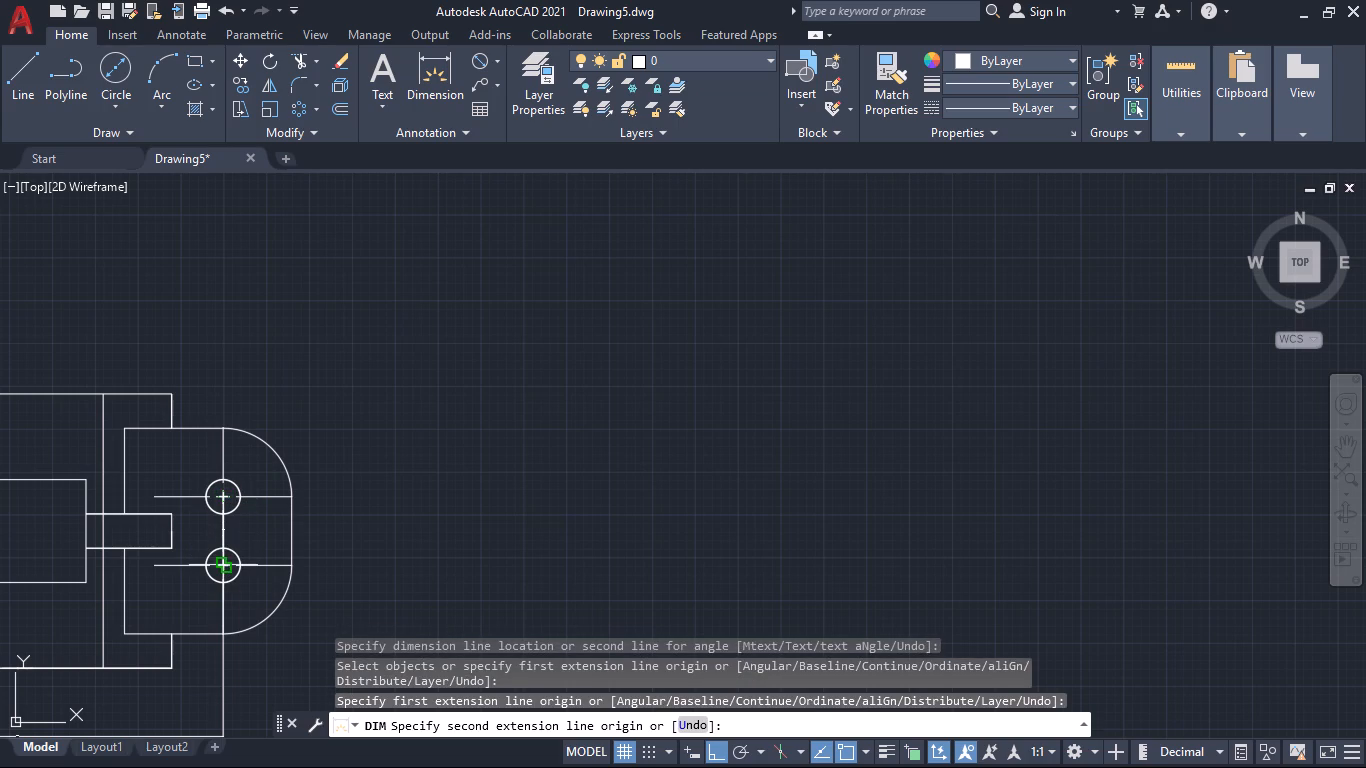
{"action": "left_click", "coordinate": [224, 567]}
{"action": "left_click", "coordinate": [344, 572]}
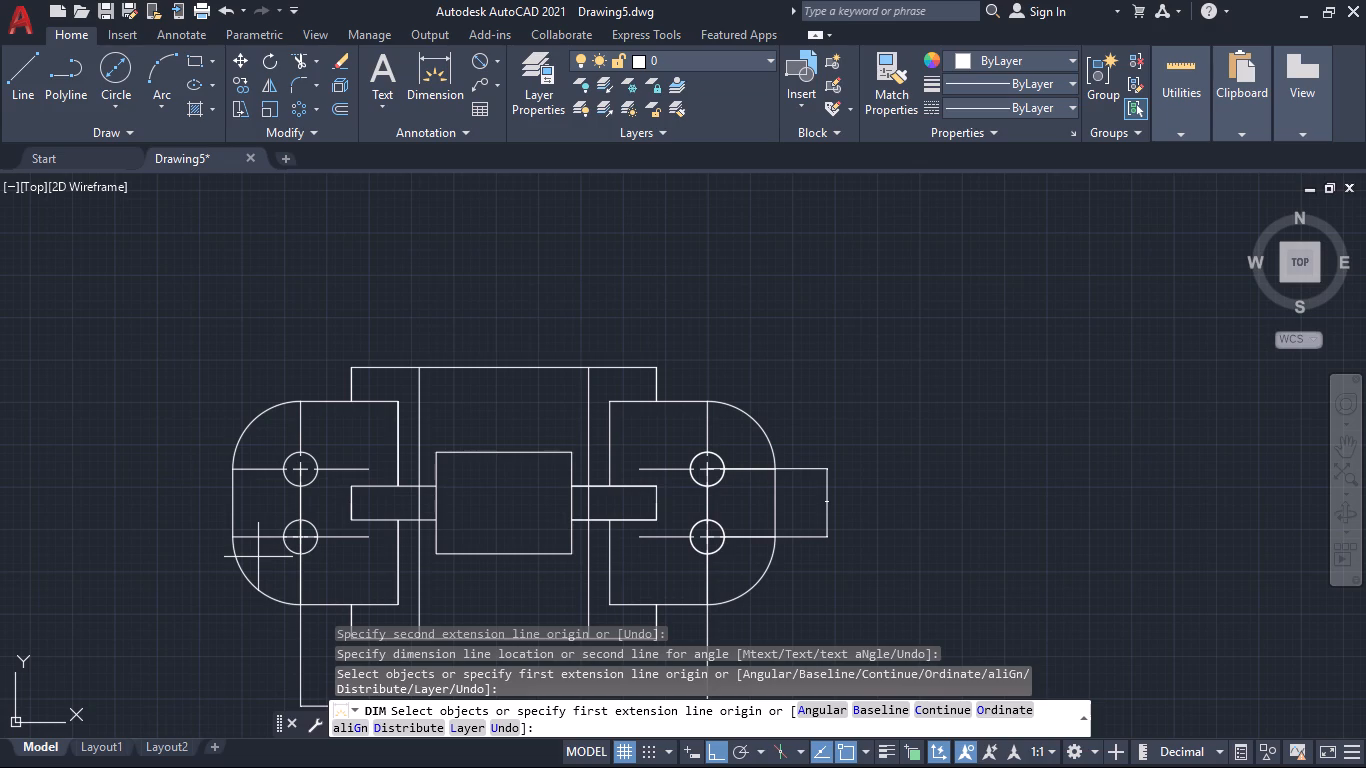
Dimension the distance between the outer ends of the top view's left and right ribs, placing the dimension line above the view.
{"action": "left_click", "coordinate": [349, 504]}
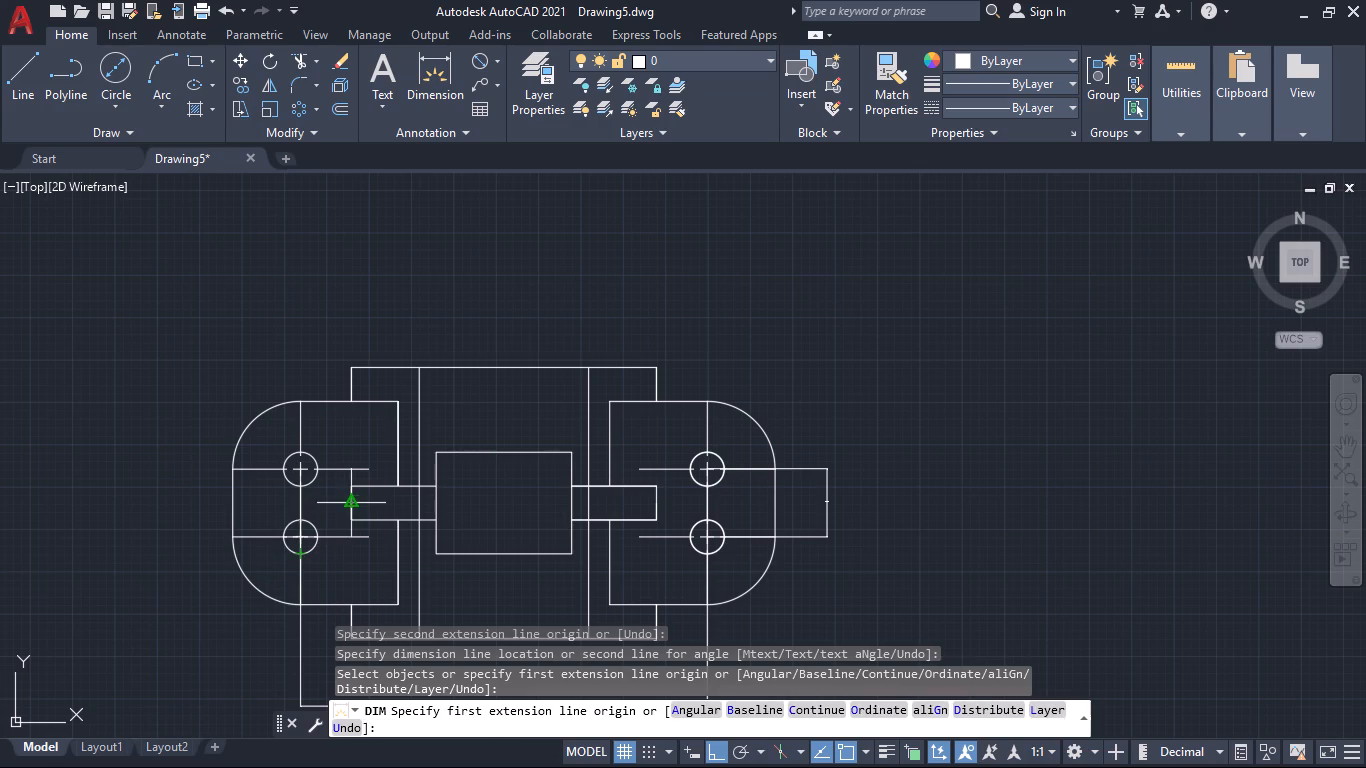
{"action": "left_click", "coordinate": [658, 502]}
{"action": "left_click", "coordinate": [637, 233]}
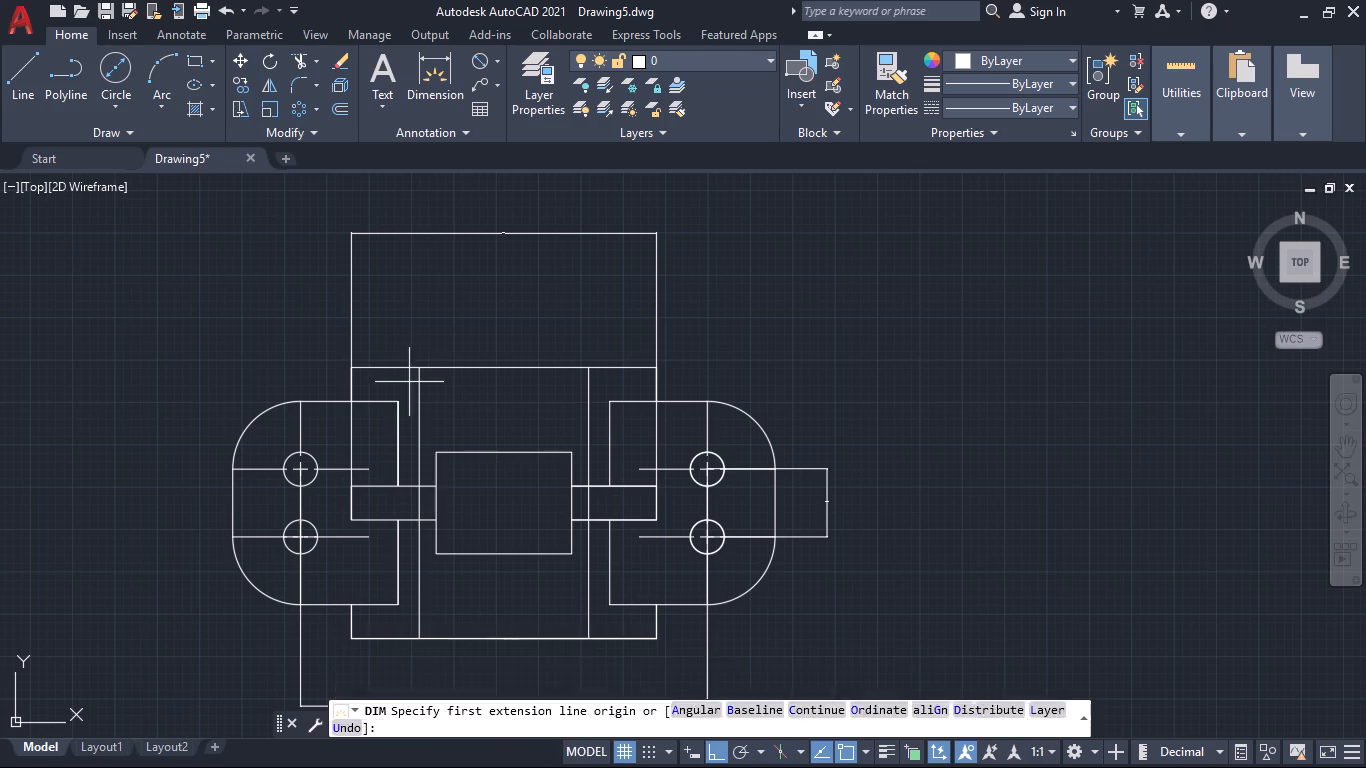
Dimension the top view's overall depth between the main body's upper and lower left corners, placing the dimension line left of the view.
{"action": "left_click", "coordinate": [352, 366]}
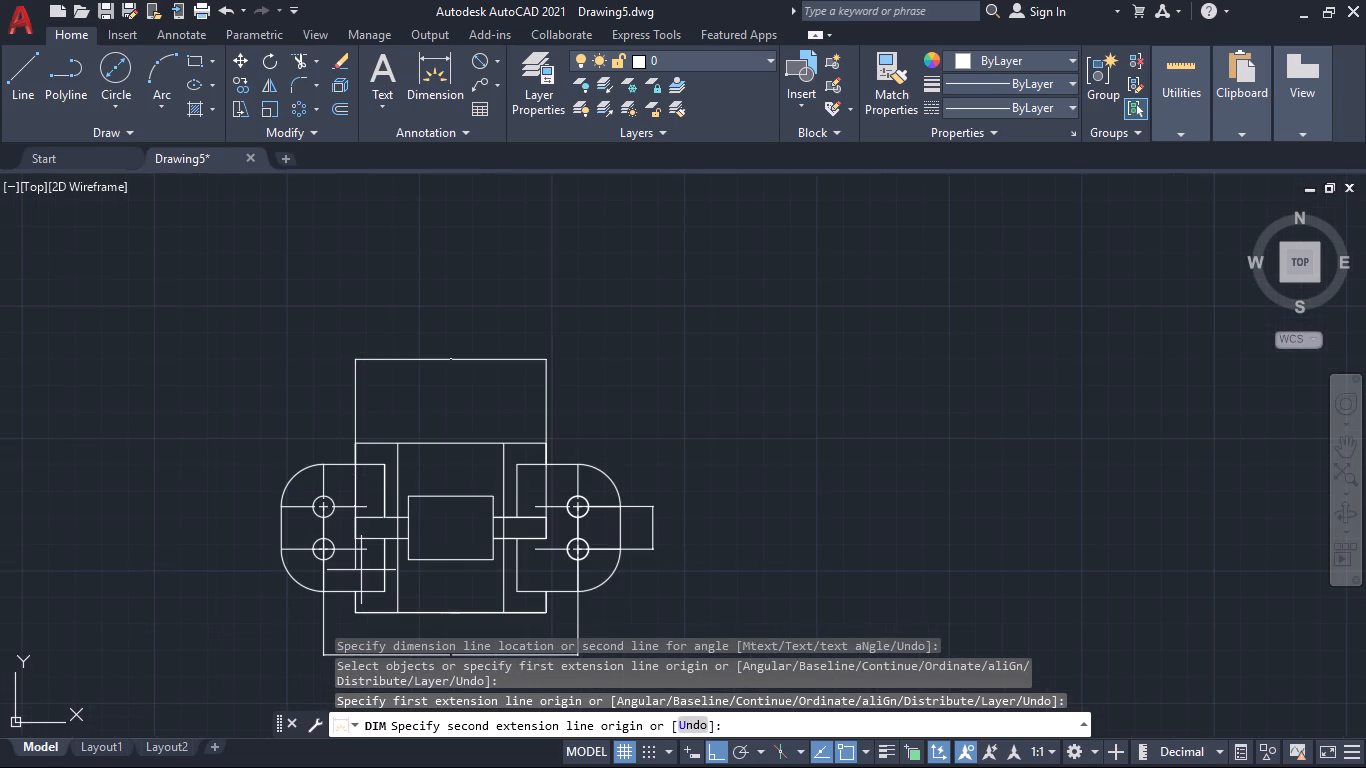
{"action": "left_click", "coordinate": [359, 615]}
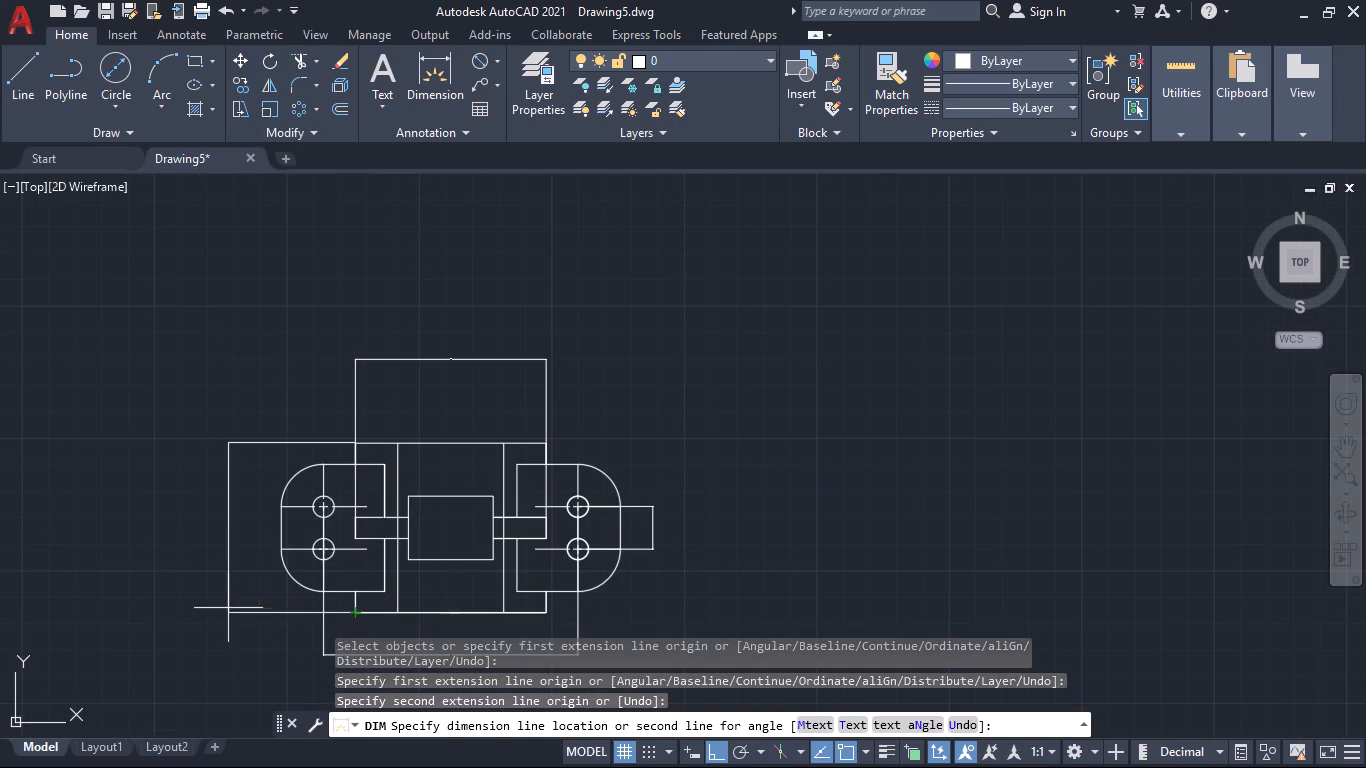
{"action": "left_click", "coordinate": [223, 606]}
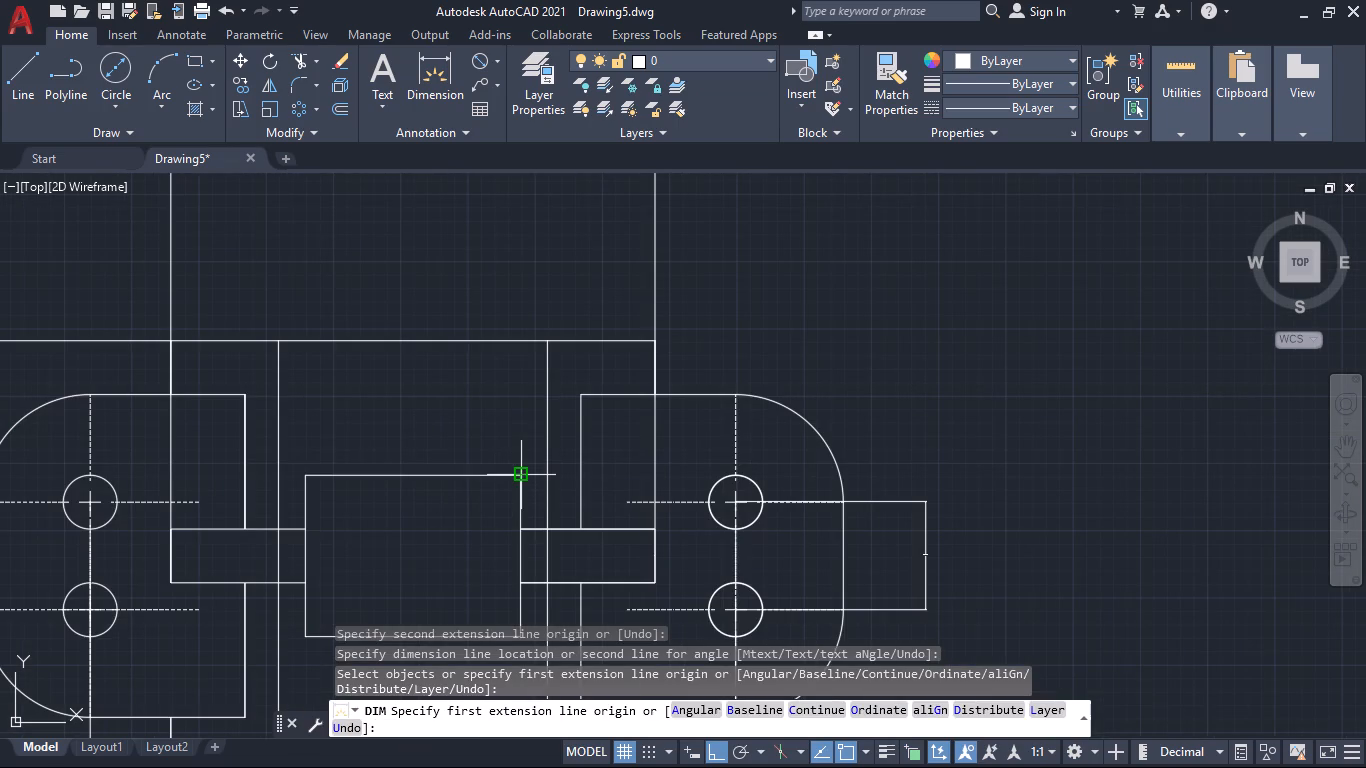
Dimension the depth of the central rectangle in the top view along its right edge, placing the dimension line inside the rectangle.
{"action": "left_click", "coordinate": [520, 475]}
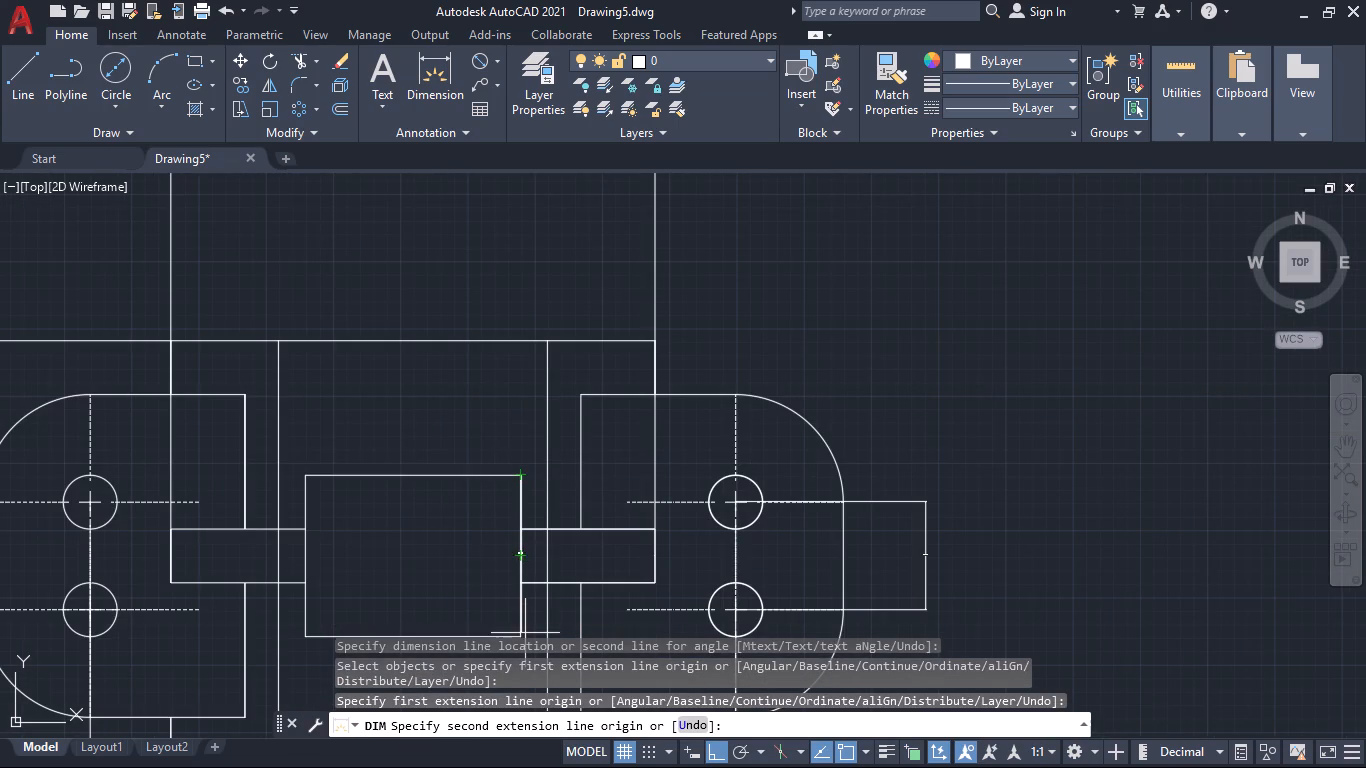
{"action": "left_click", "coordinate": [520, 635]}
{"action": "left_click", "coordinate": [428, 631]}
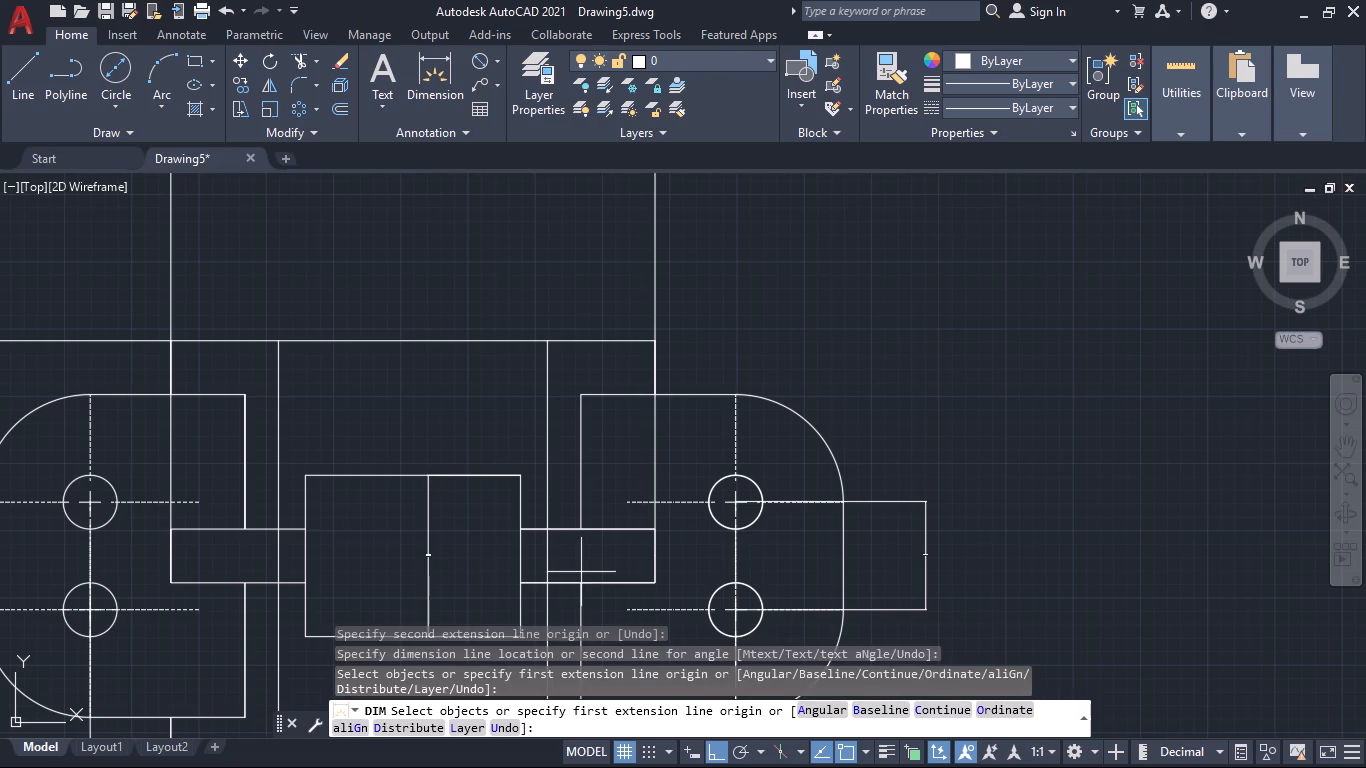
Dimension the thickness of the top view's left rib at its outer end, placing the dimension line just left of it.
{"action": "left_click", "coordinate": [169, 530]}
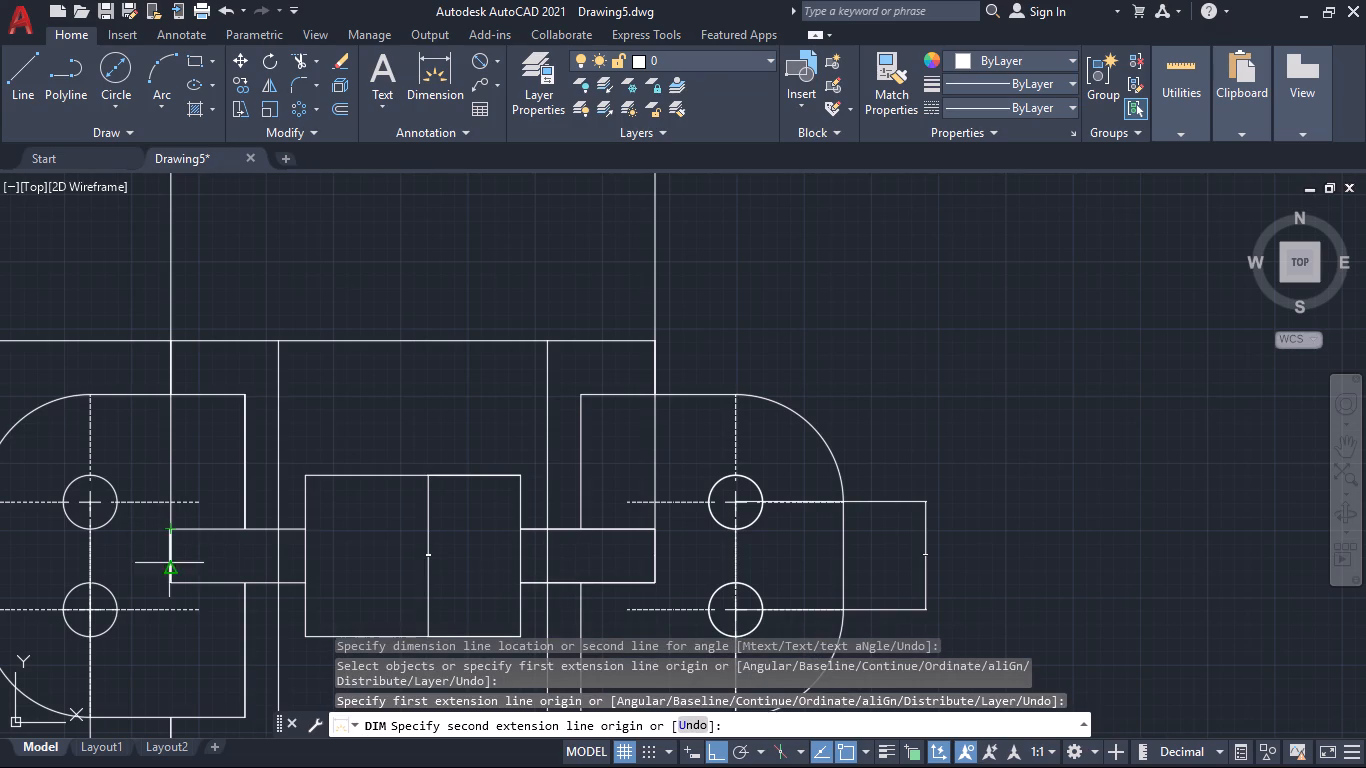
{"action": "left_click", "coordinate": [169, 585]}
{"action": "left_click", "coordinate": [139, 585]}
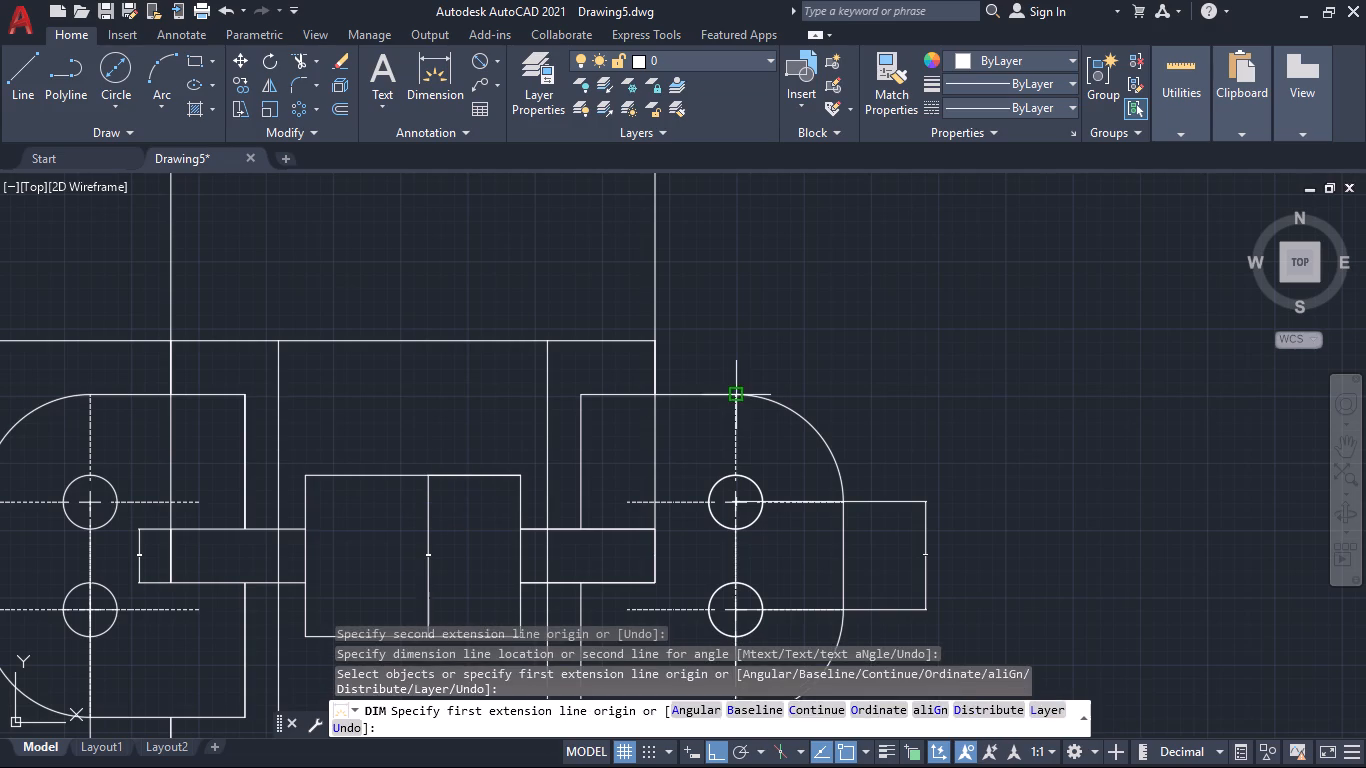
Add a radius dimension to the upper right rounded corner of the top view's base, placing it outside the corner.
{"action": "left_click", "coordinate": [795, 412]}
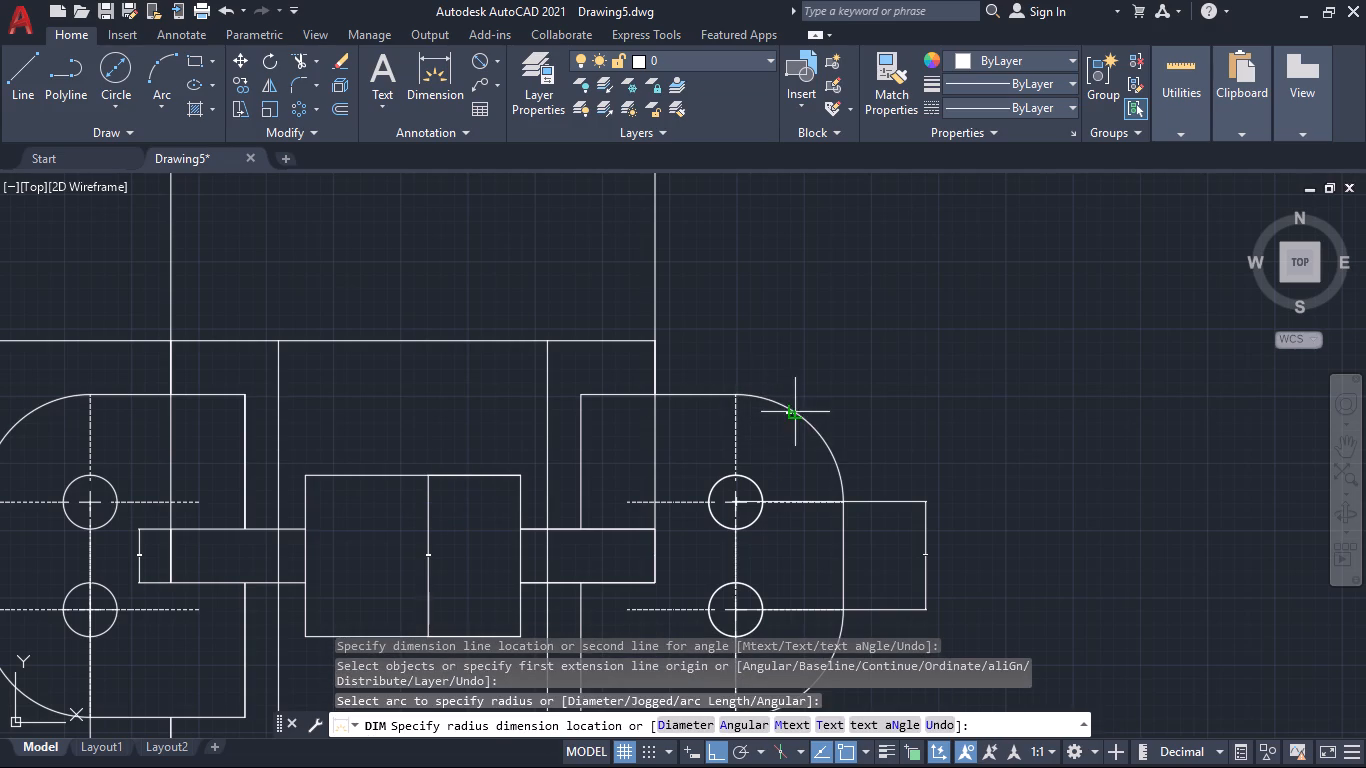
{"action": "left_click", "coordinate": [835, 372]}
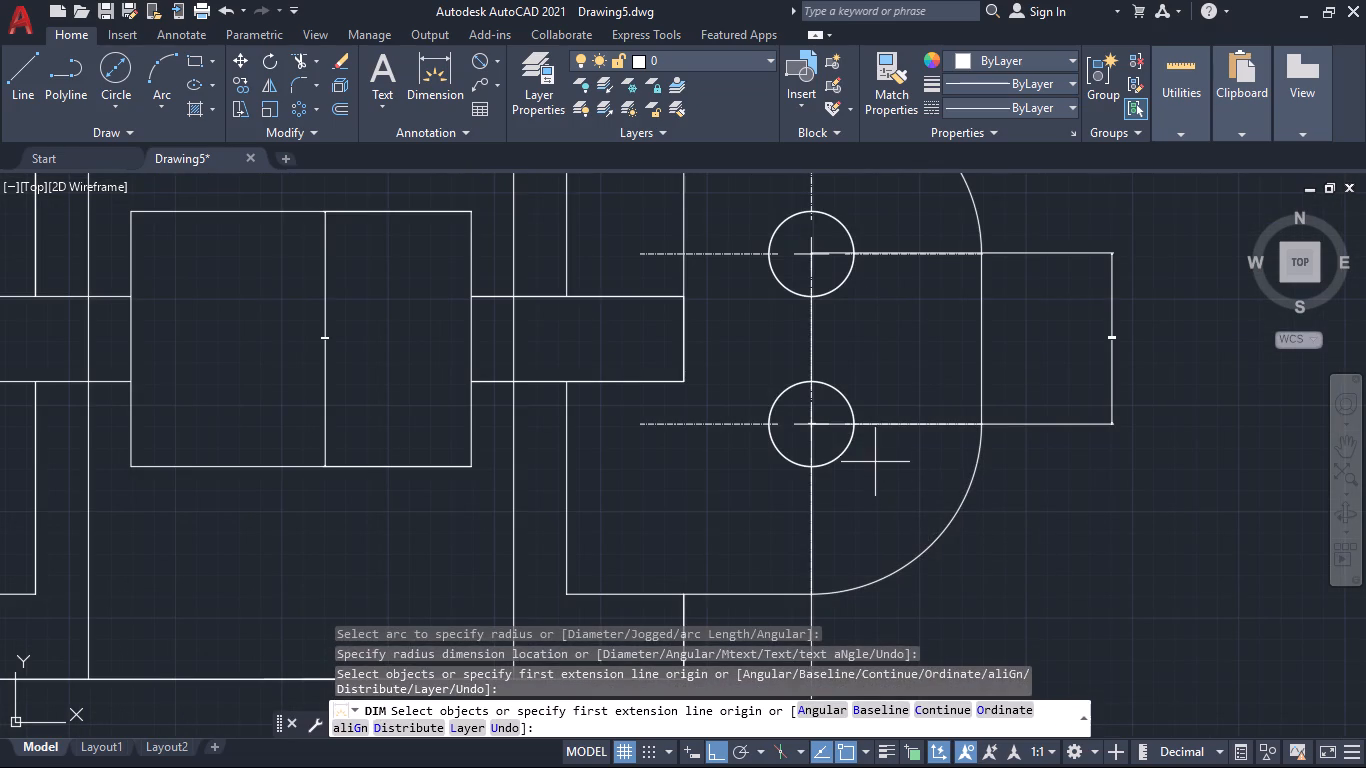
Add a diameter dimension to the top view's lower right hole, placing it outside the base's lower right corner.
{"action": "left_click", "coordinate": [849, 453]}
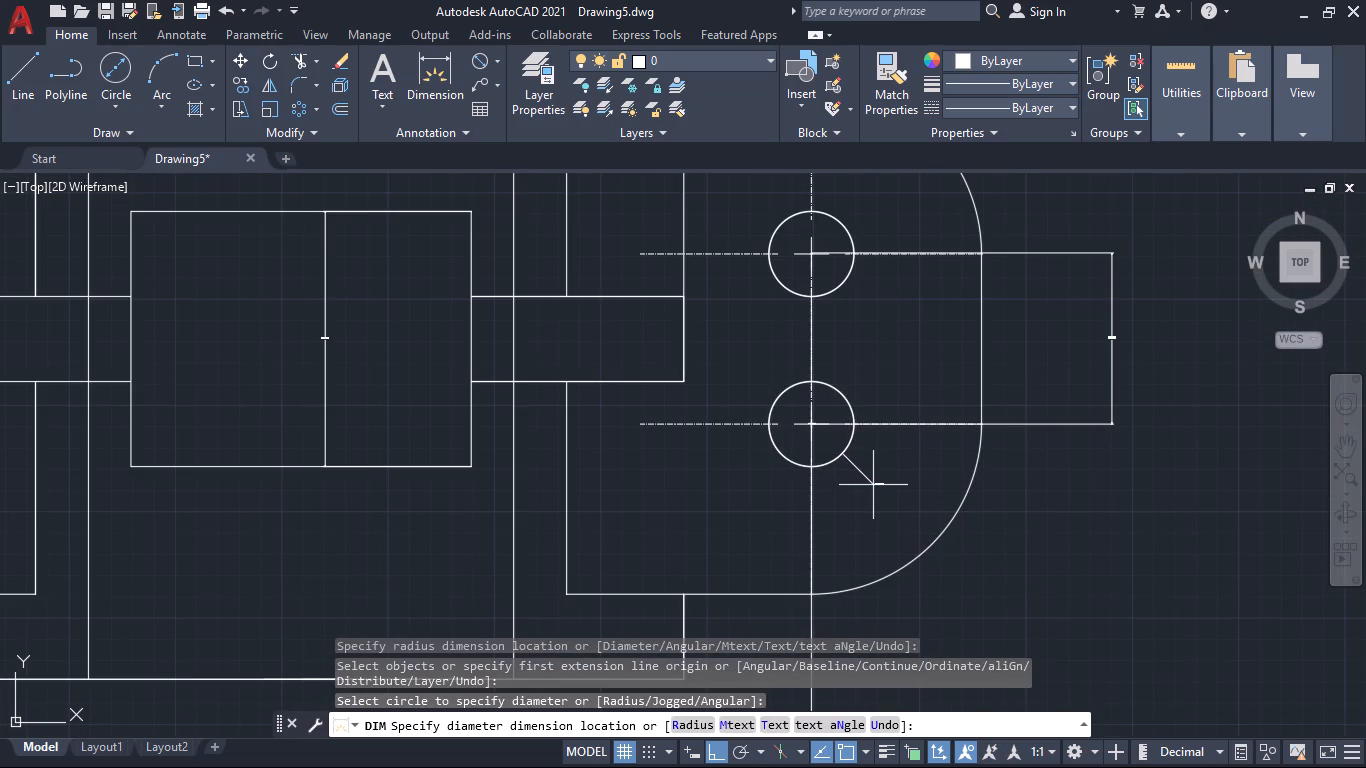
{"action": "left_click", "coordinate": [980, 622]}
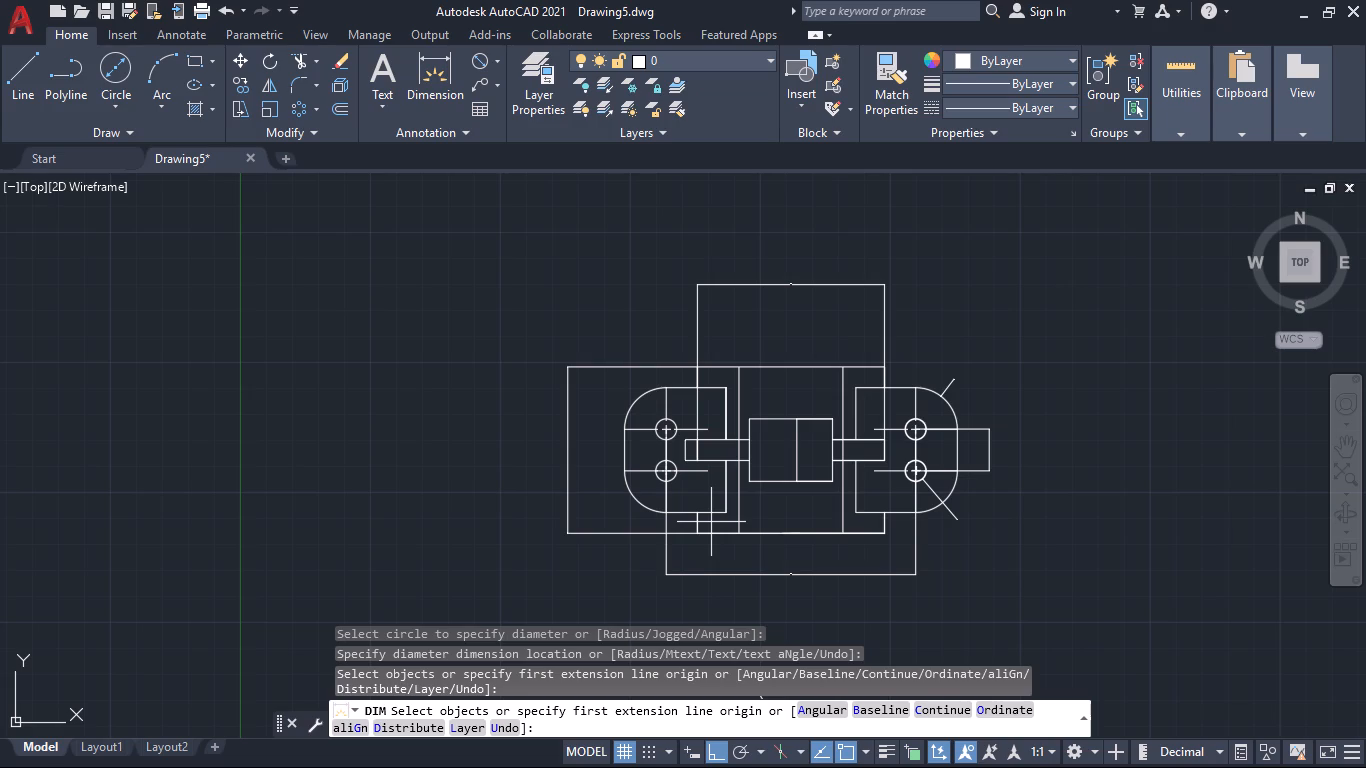
{"action": "key", "text": "Escape"}
Modify the Standard dimension style to use an arrow size of 2.
{"action": "key", "text": "d"}
{"action": "key", "text": "Return"}
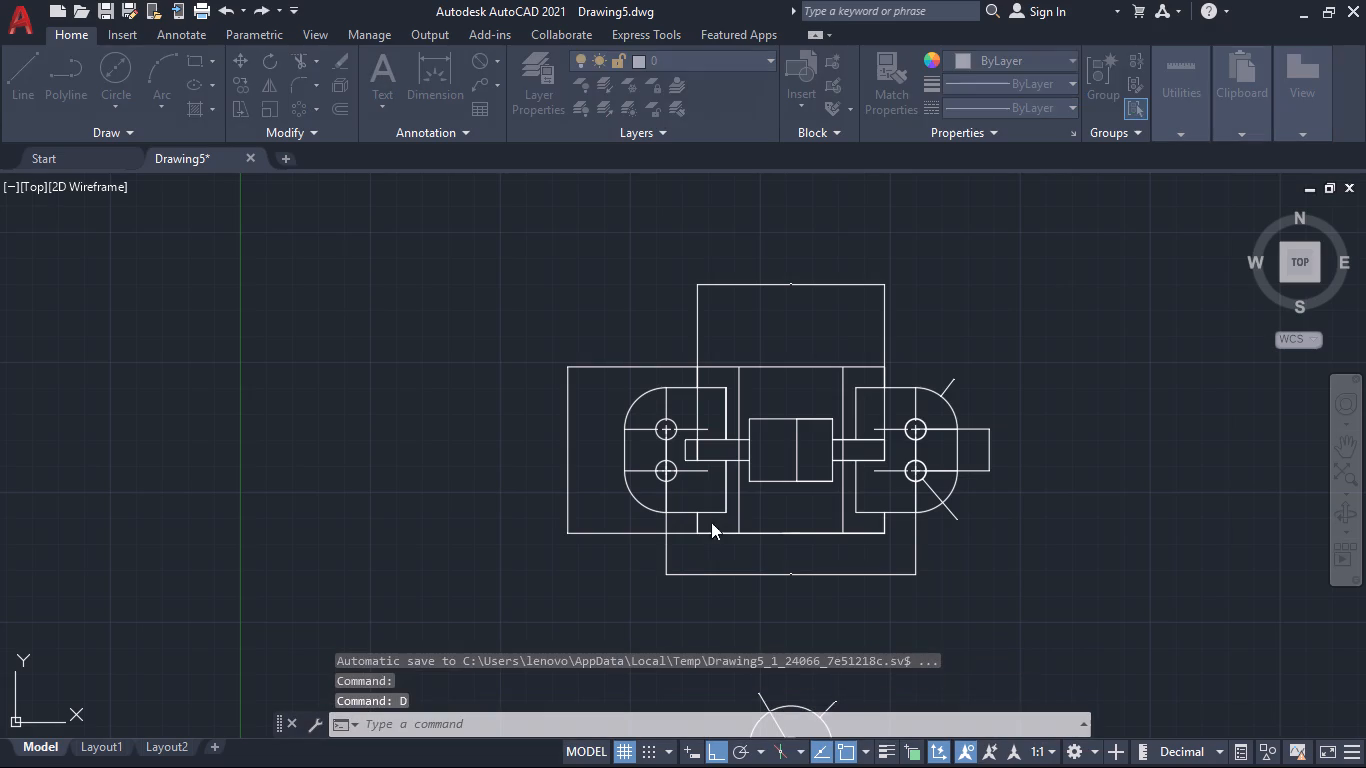
{"action": "left_click", "coordinate": [889, 347]}
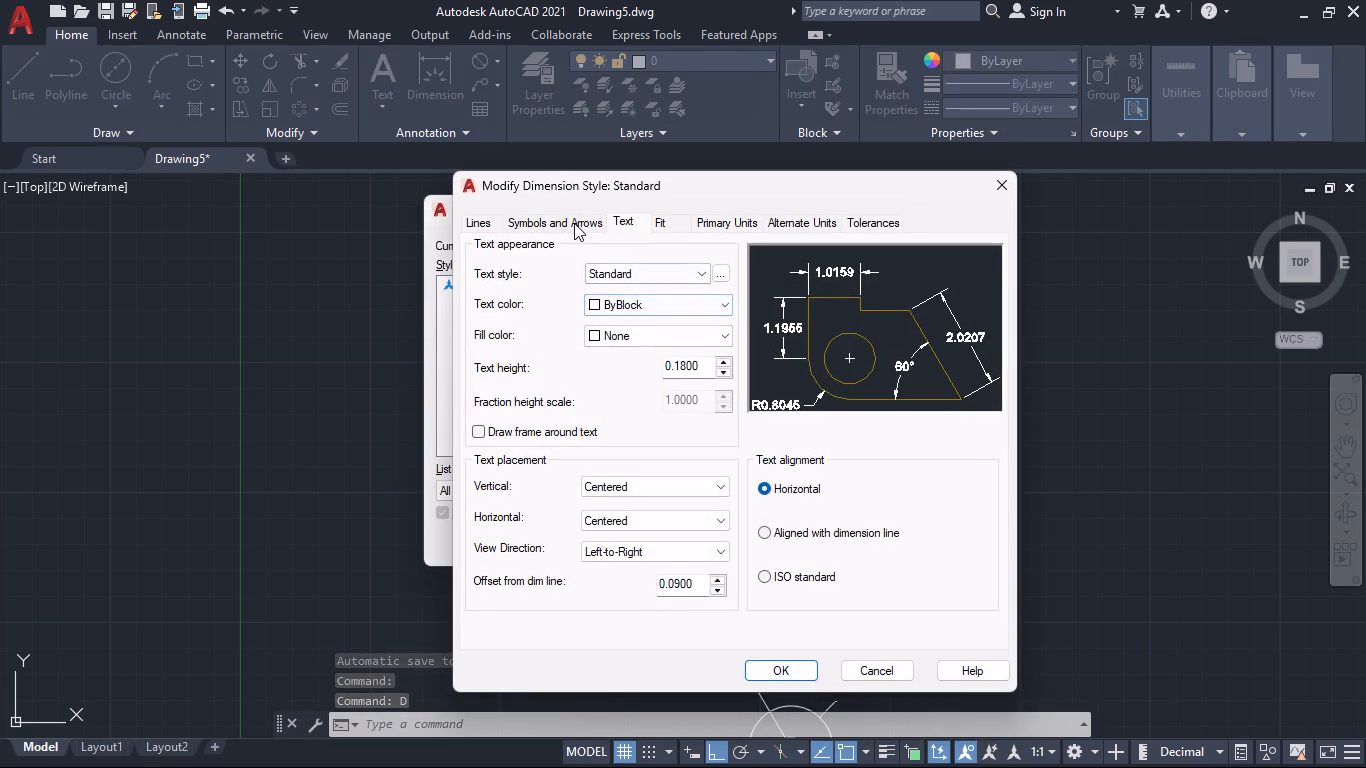
{"action": "left_click", "coordinate": [574, 221]}
{"action": "double_click", "coordinate": [514, 424]}
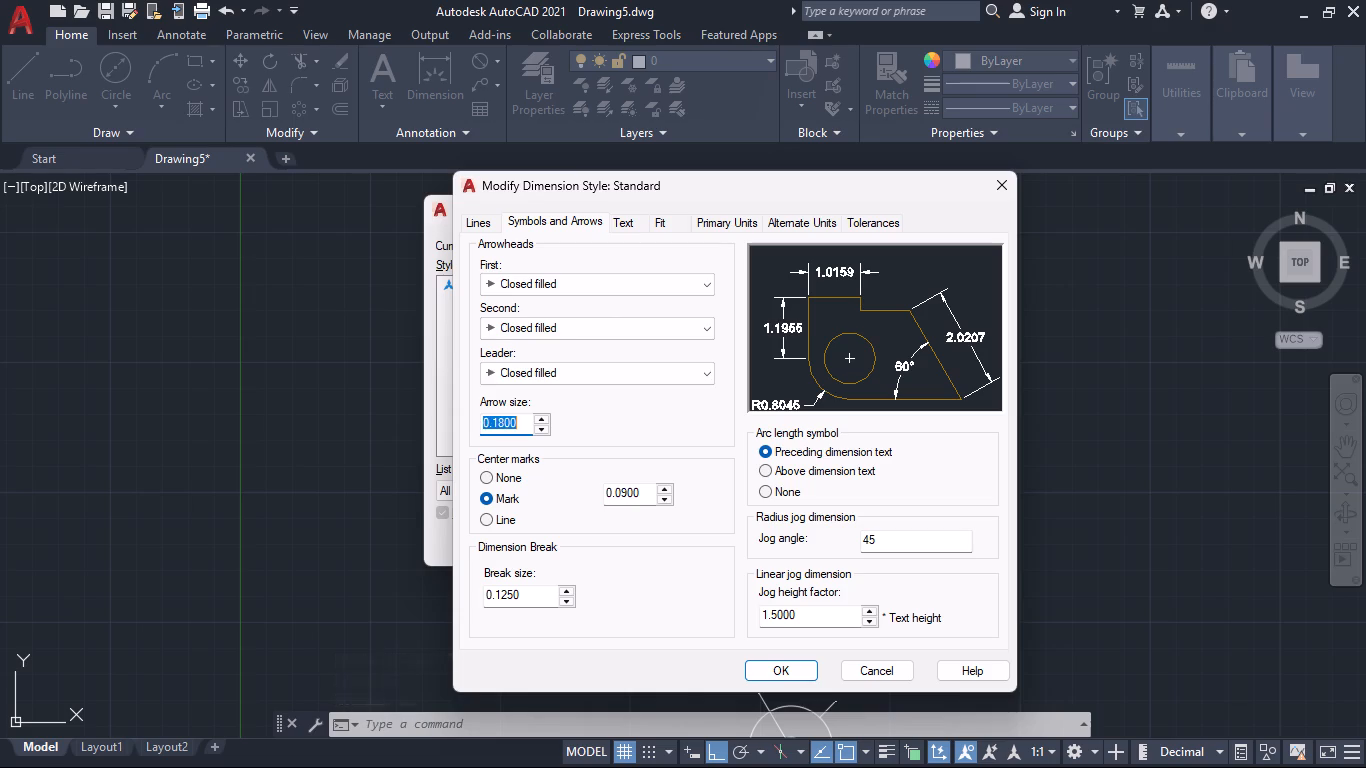
{"action": "key", "text": "2"}
{"action": "key", "text": "Return"}
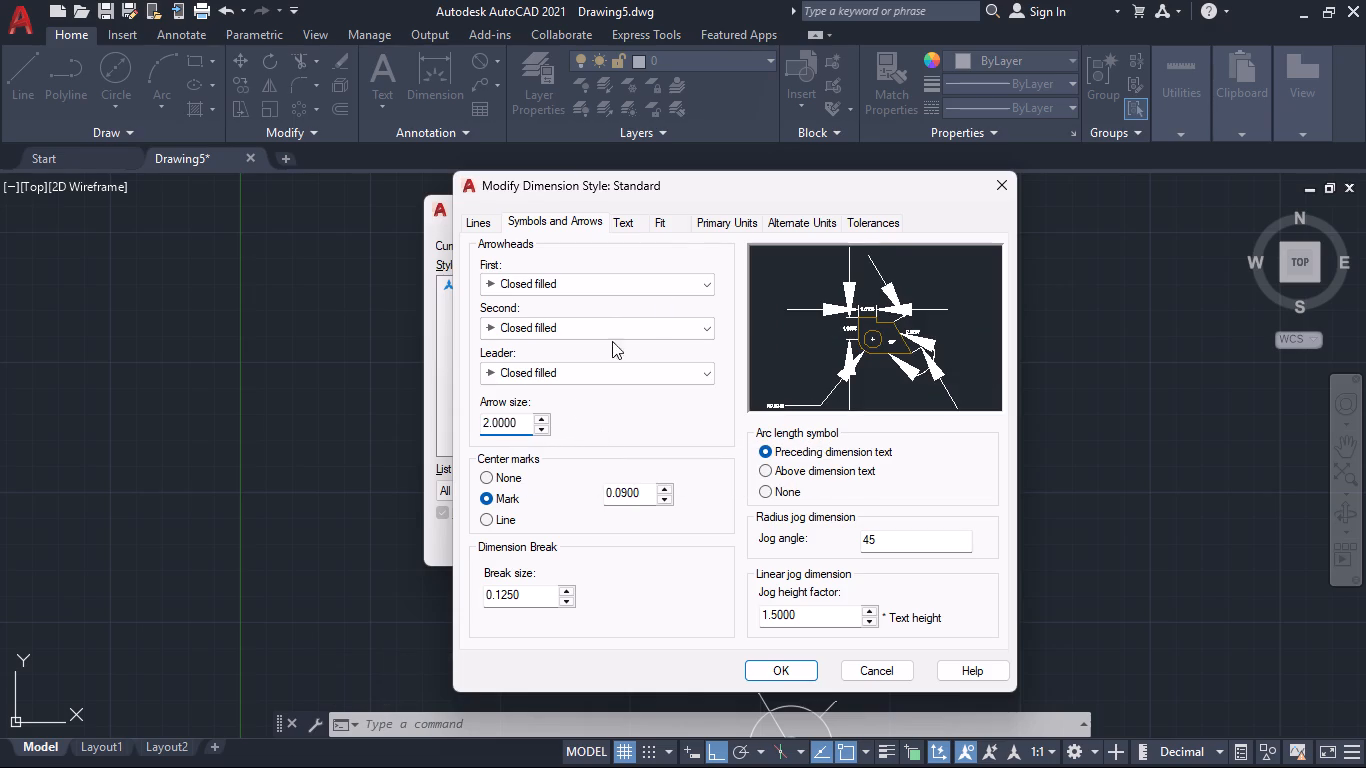
Set the Standard dimension style's text alignment to Aligned with dimension line.
{"action": "left_click", "coordinate": [632, 221]}
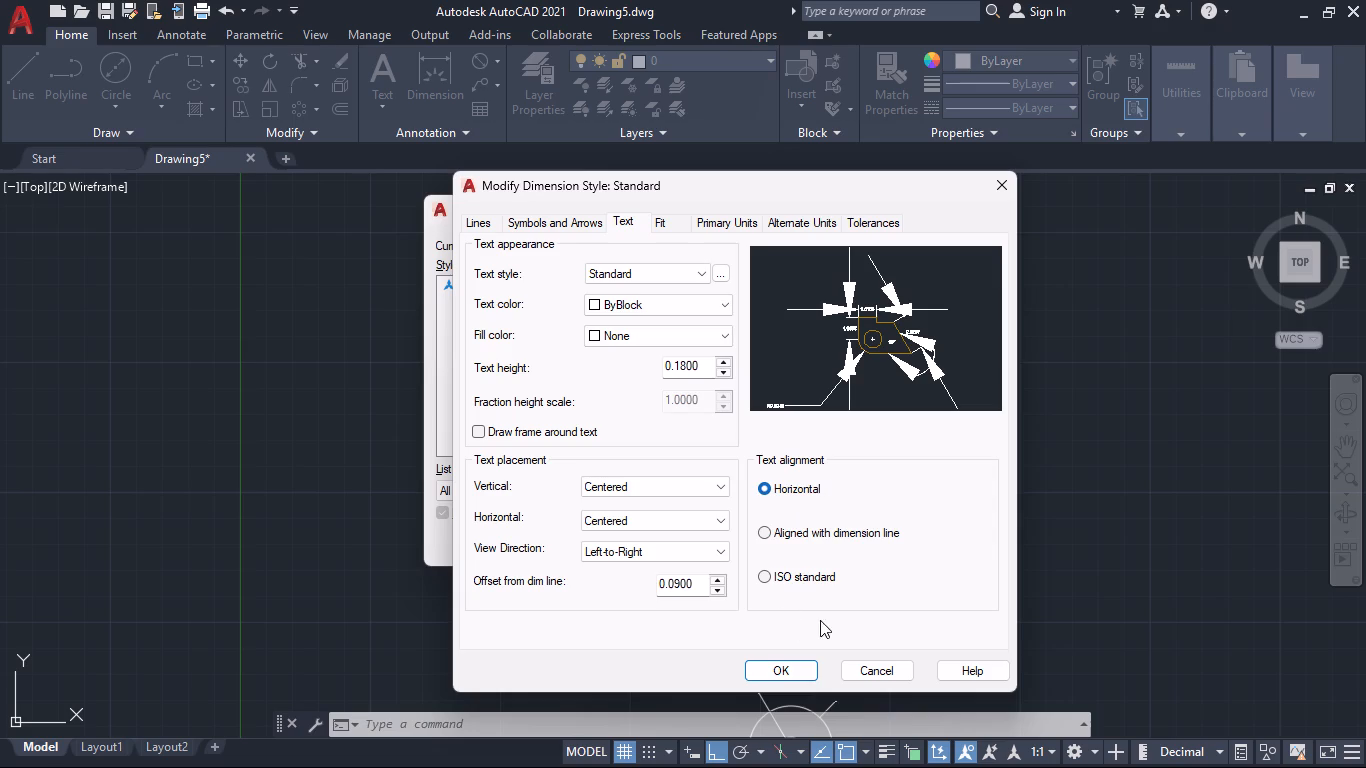
{"action": "left_click", "coordinate": [763, 533]}
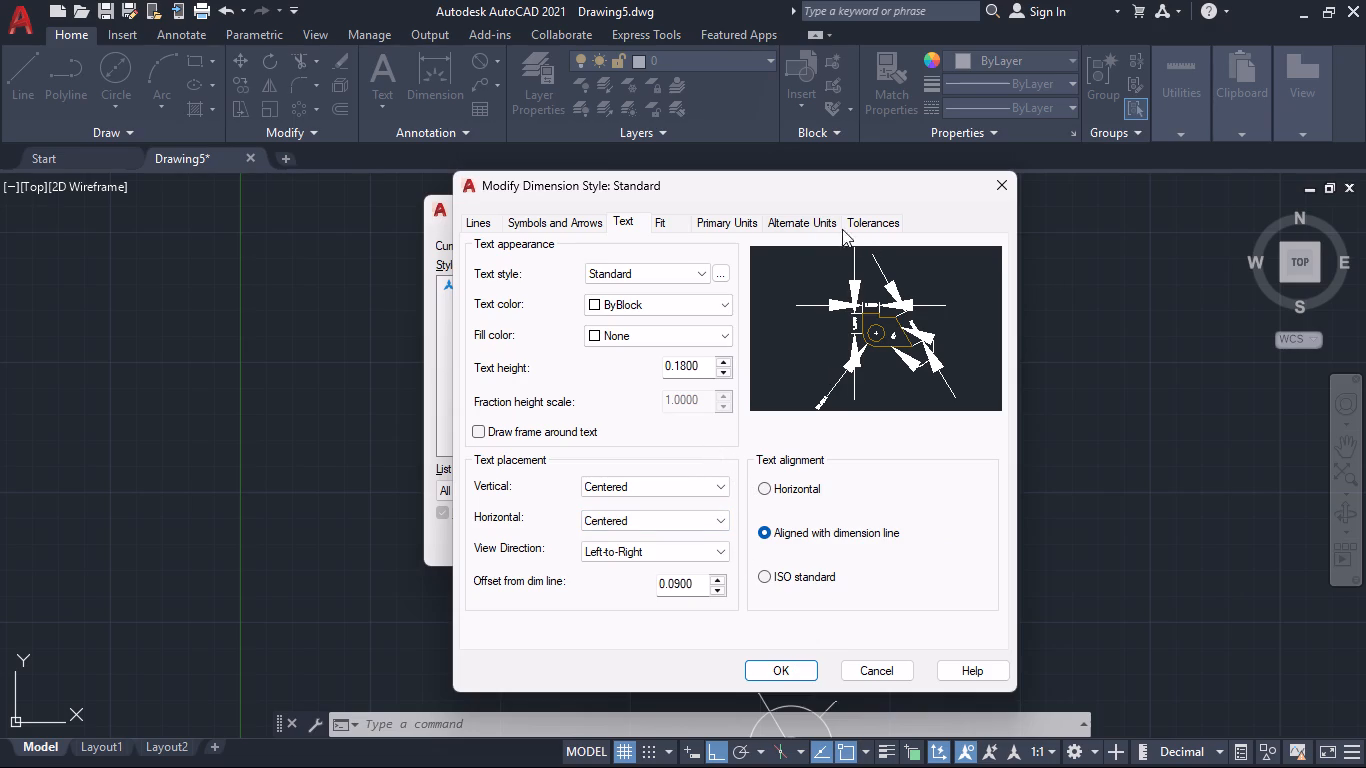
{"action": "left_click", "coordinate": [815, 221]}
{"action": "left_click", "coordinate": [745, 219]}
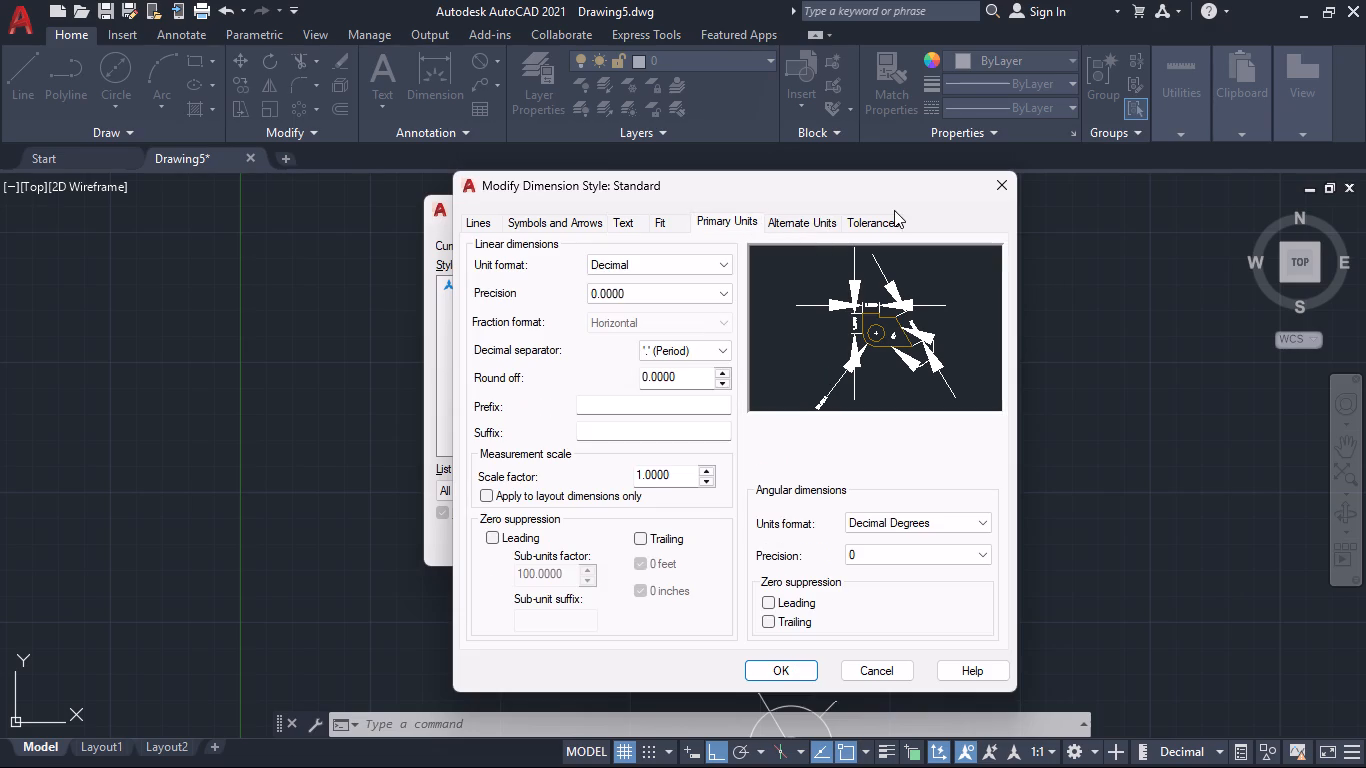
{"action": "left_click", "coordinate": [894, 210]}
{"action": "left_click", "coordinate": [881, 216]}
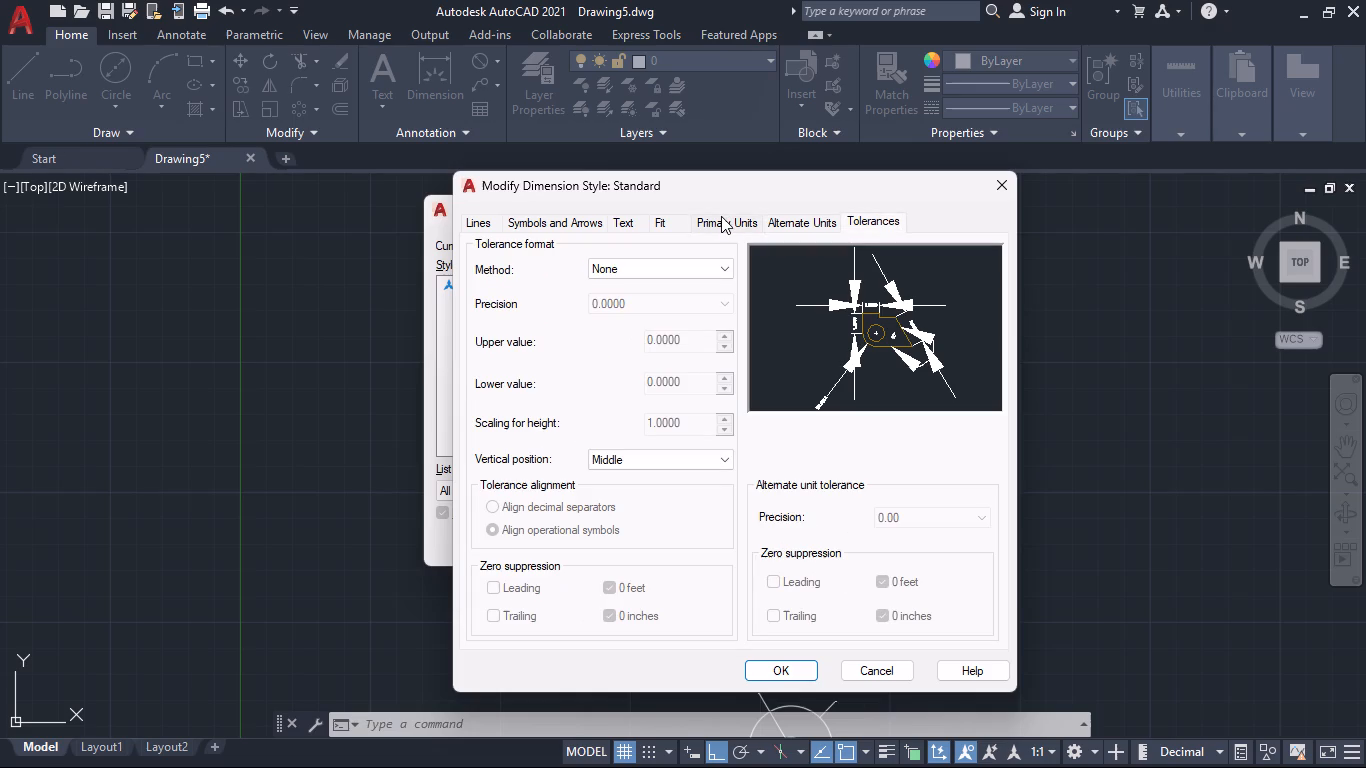
Set the Standard dimension style's primary unit precision for linear dimensions to 0 decimal places.
{"action": "left_click", "coordinate": [721, 216]}
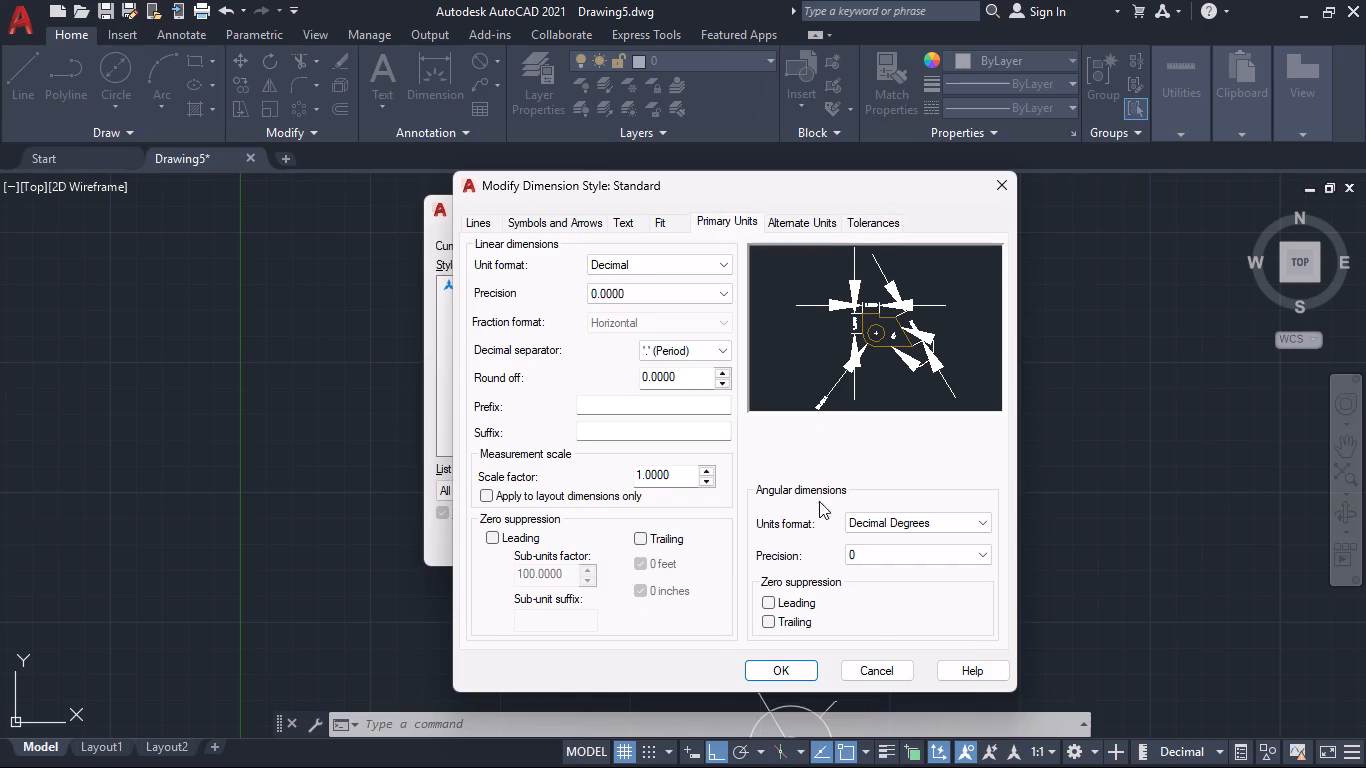
{"action": "left_click", "coordinate": [655, 298]}
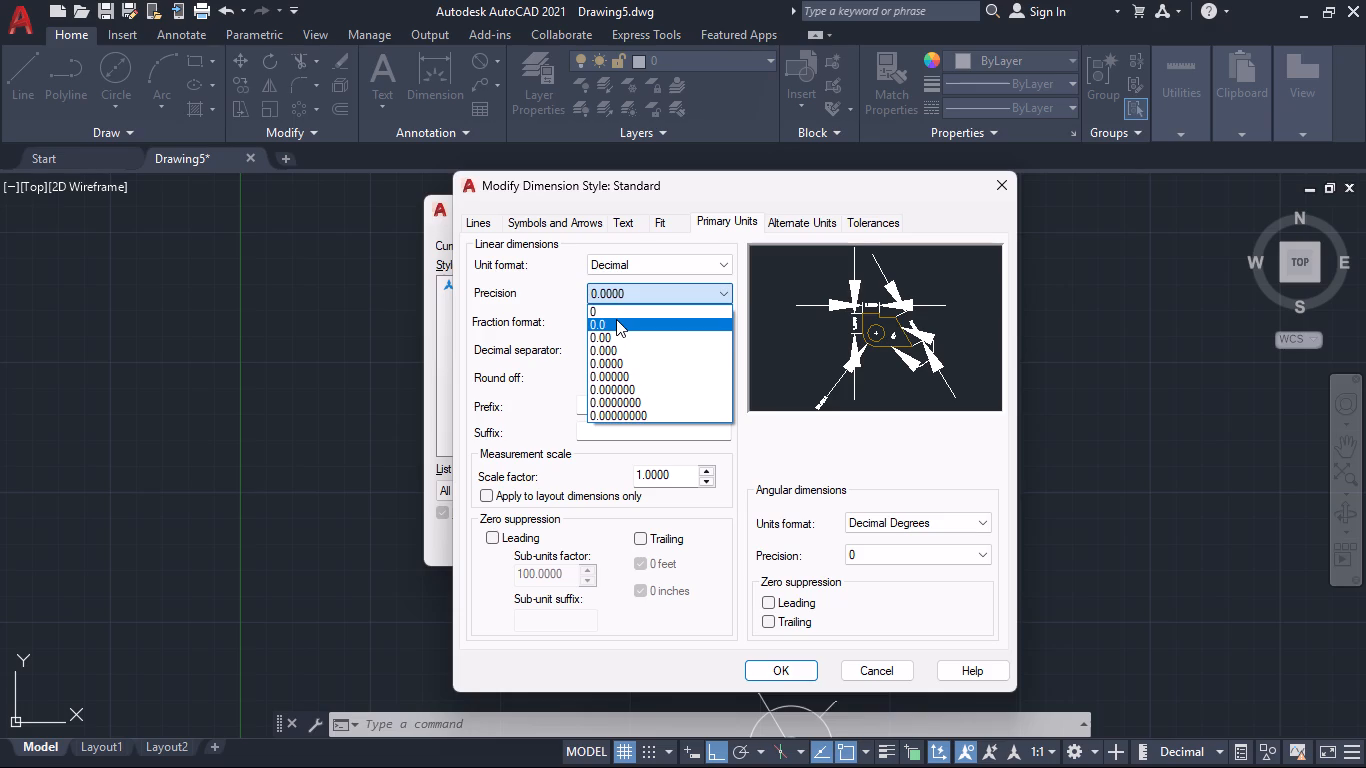
{"action": "left_click", "coordinate": [612, 312]}
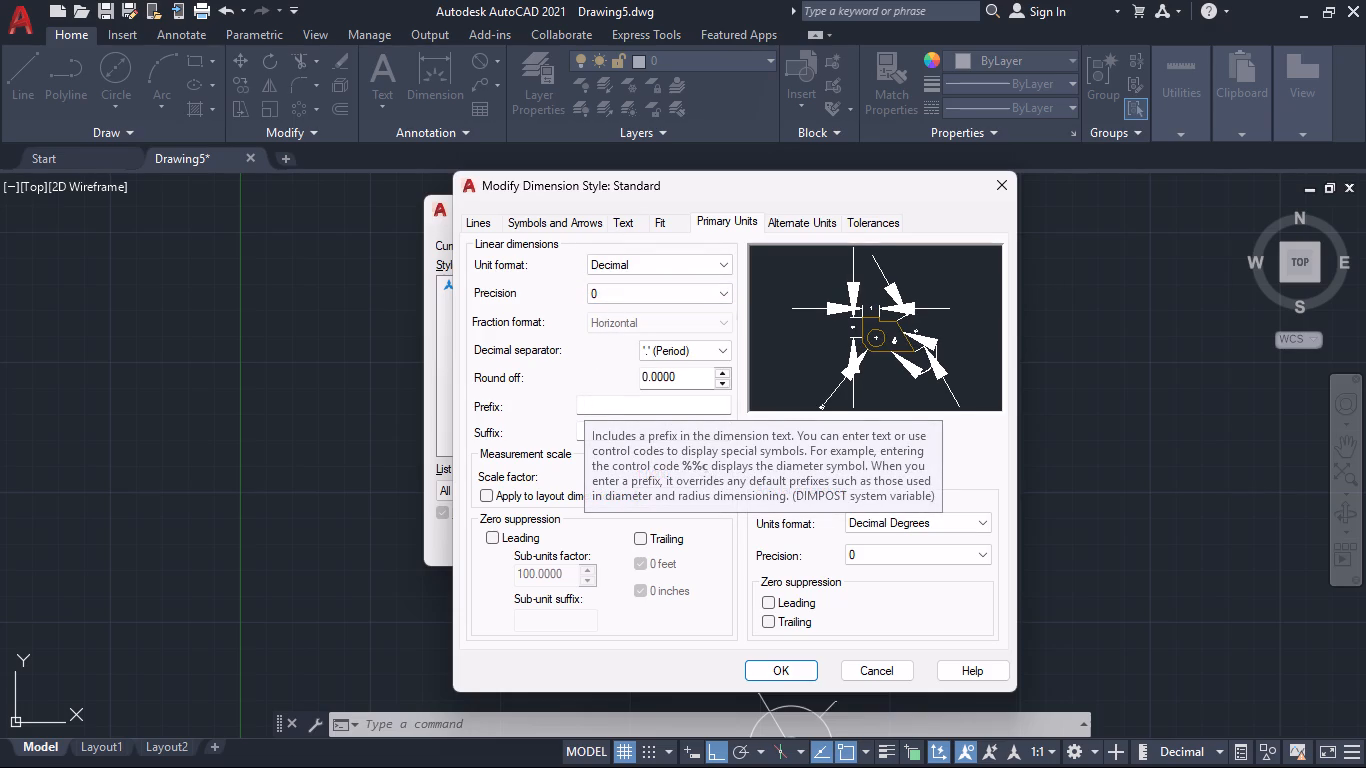
{"action": "left_click", "coordinate": [589, 433]}
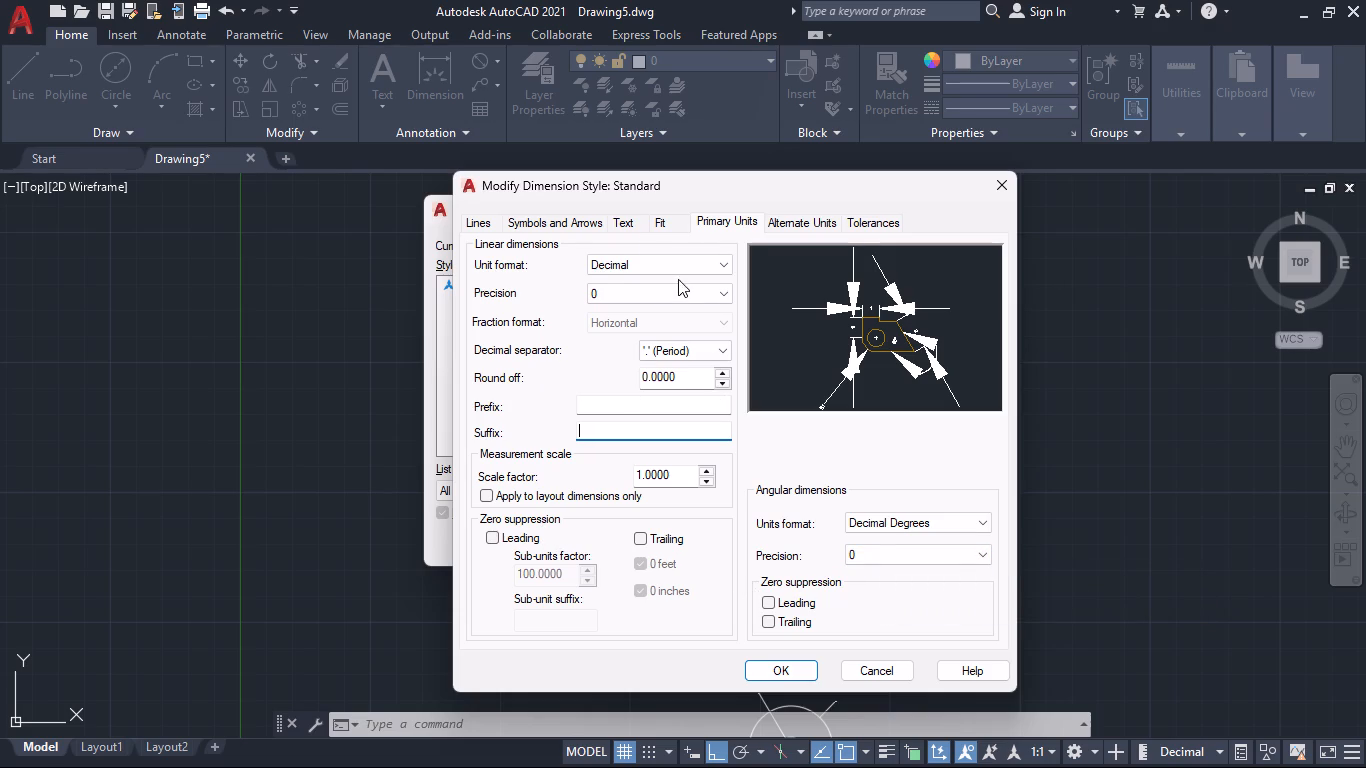
Set the Standard dimension style's text height to 2.5.
{"action": "left_click", "coordinate": [622, 220]}
{"action": "left_click", "coordinate": [576, 225]}
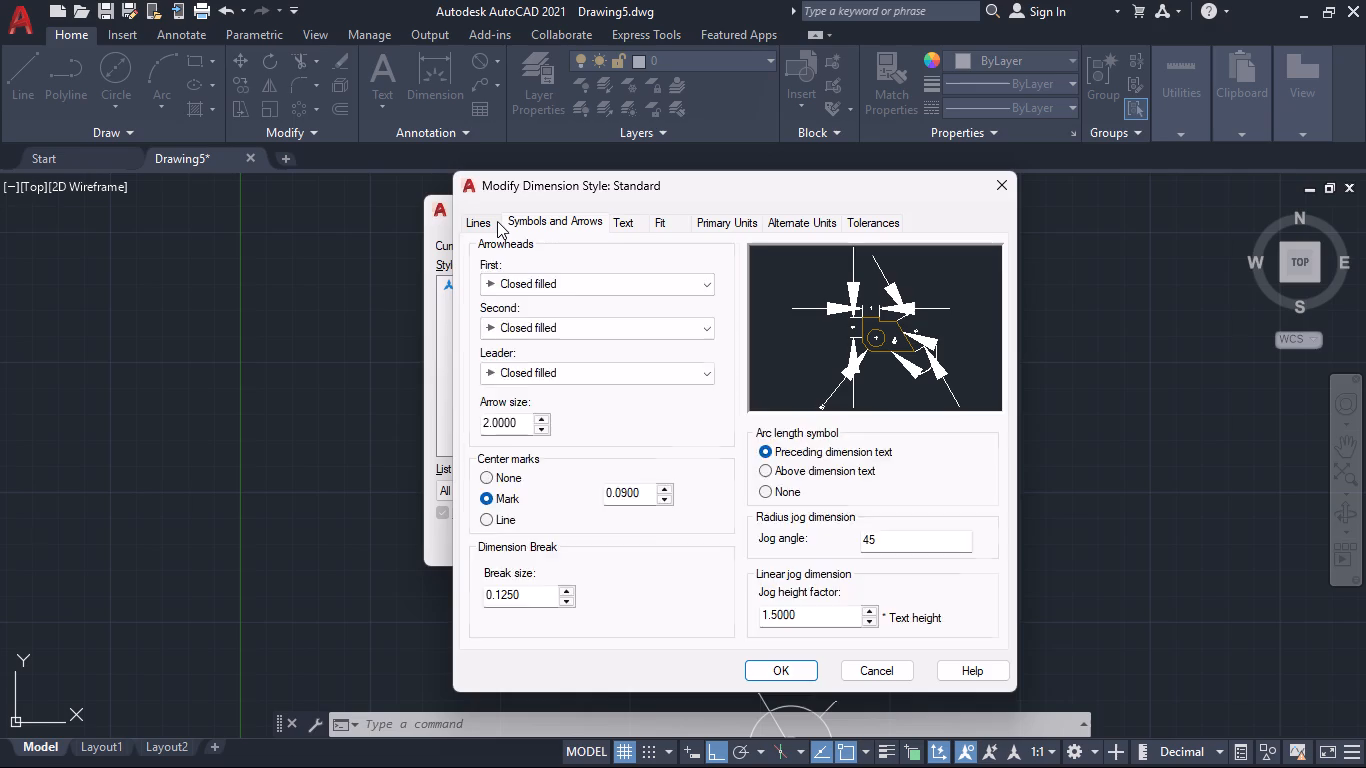
{"action": "left_click", "coordinate": [497, 221]}
{"action": "left_click", "coordinate": [558, 215]}
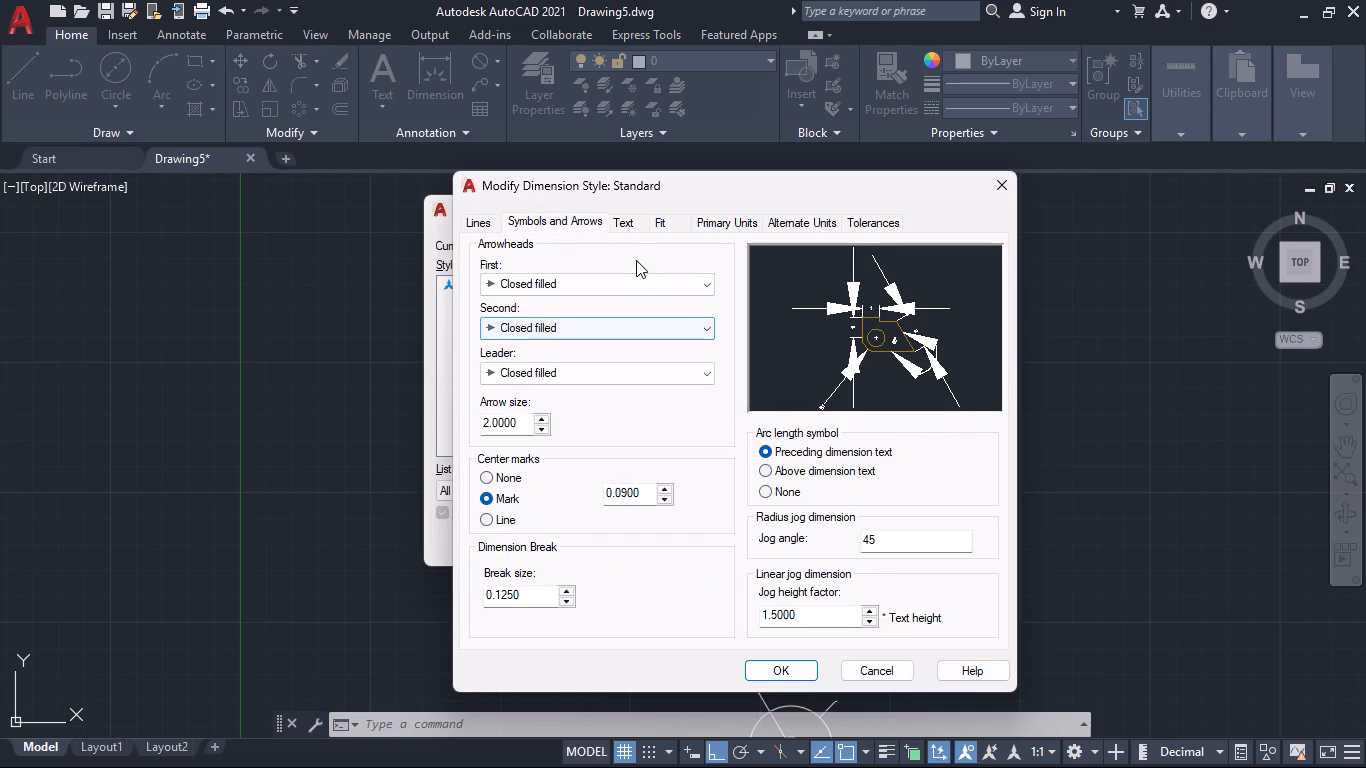
{"action": "left_click", "coordinate": [621, 222]}
{"action": "double_click", "coordinate": [685, 367]}
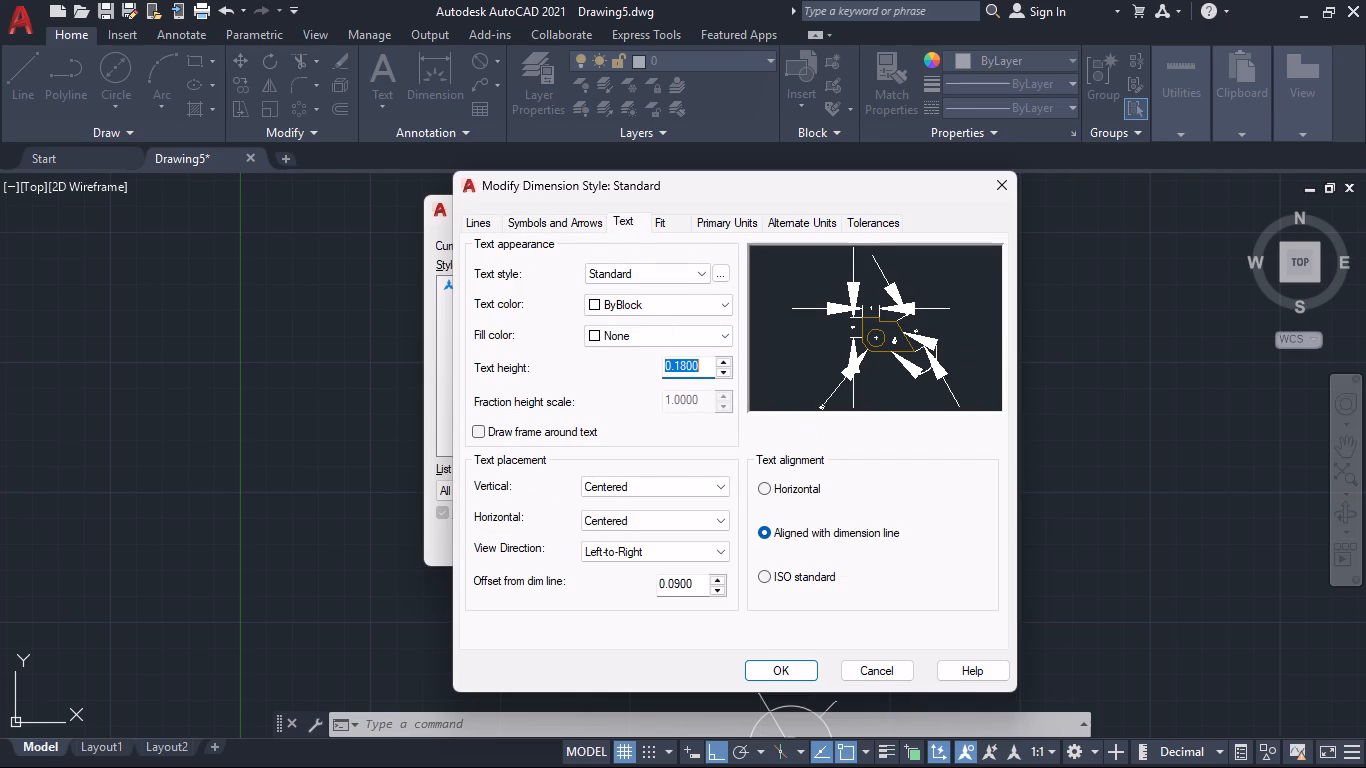
{"action": "type", "text": "2.5"}
{"action": "key", "text": "Return"}
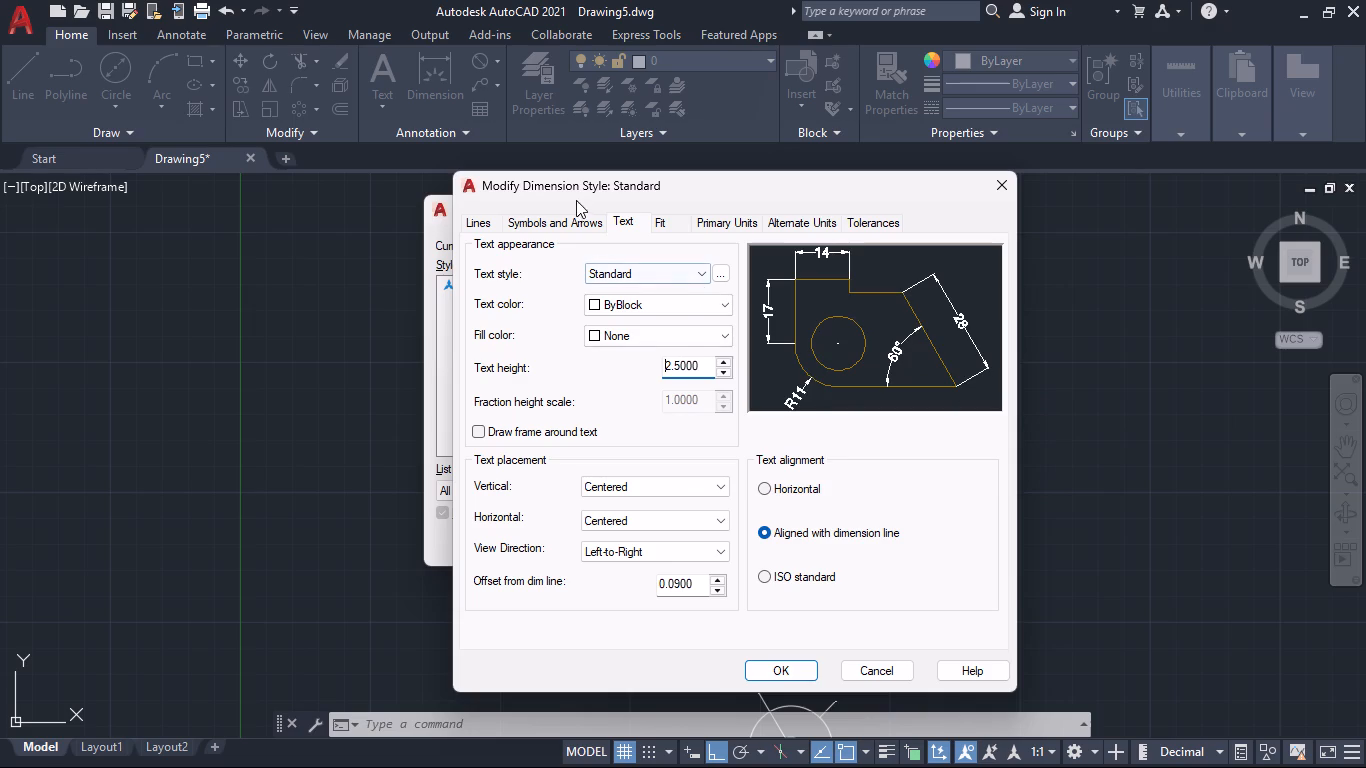
Accept the modified Standard dimension style, make it current and close the Dimension Style Manager.
{"action": "left_click", "coordinate": [575, 225]}
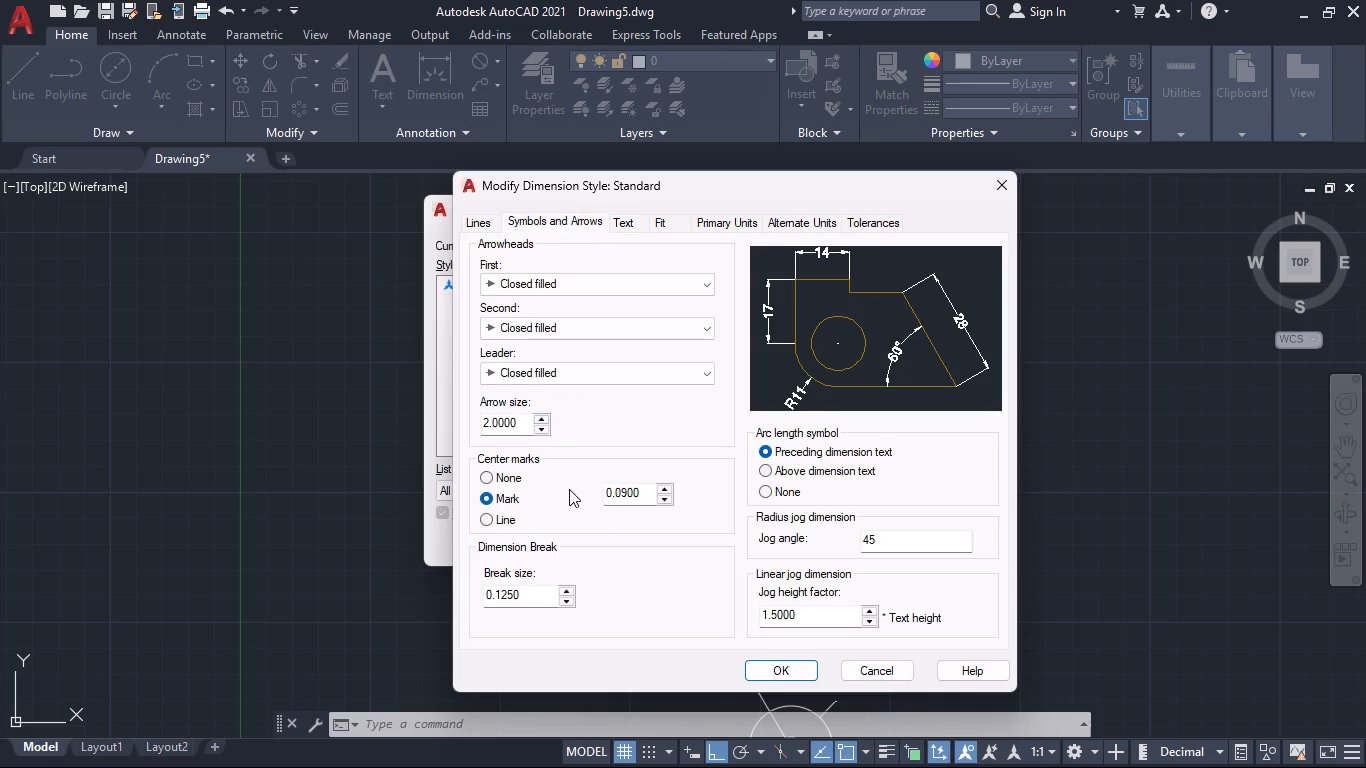
{"action": "left_click", "coordinate": [781, 666]}
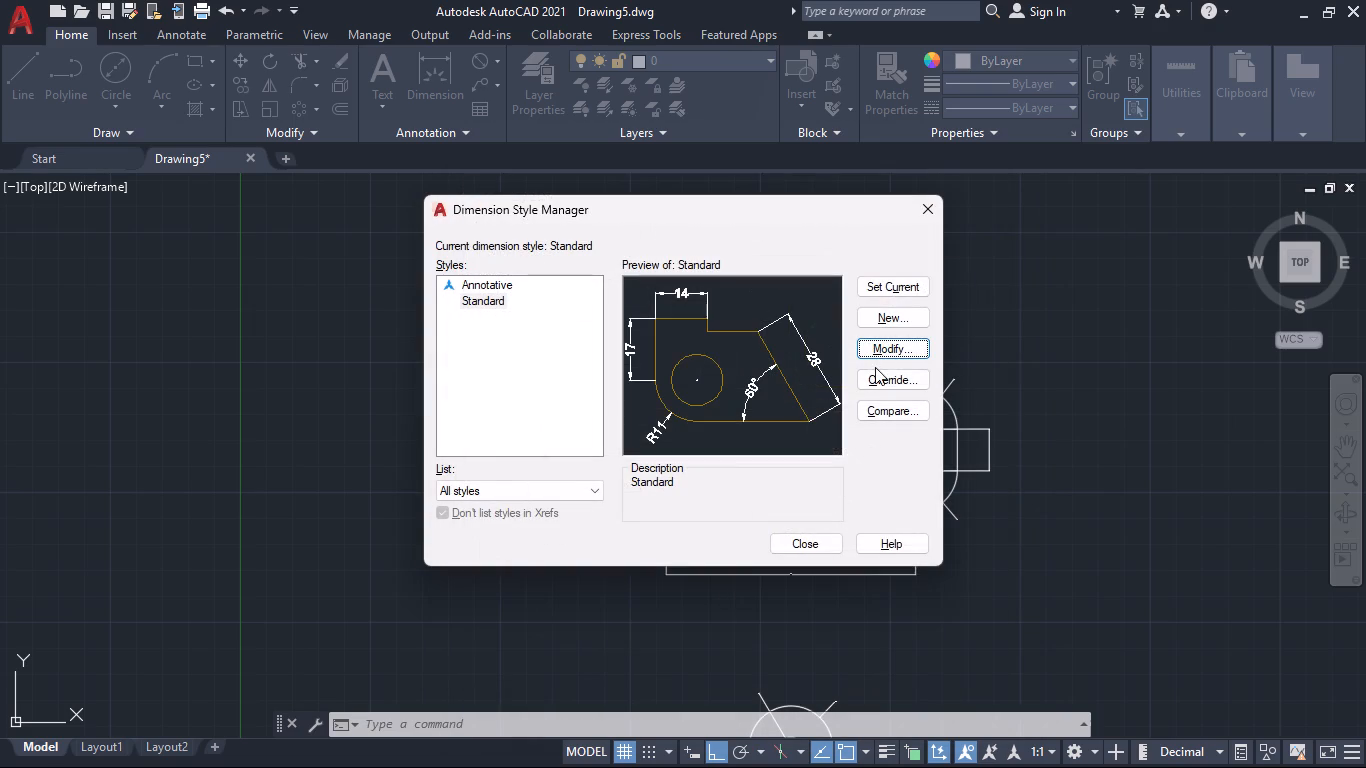
{"action": "left_click", "coordinate": [888, 285]}
{"action": "left_click", "coordinate": [805, 546]}
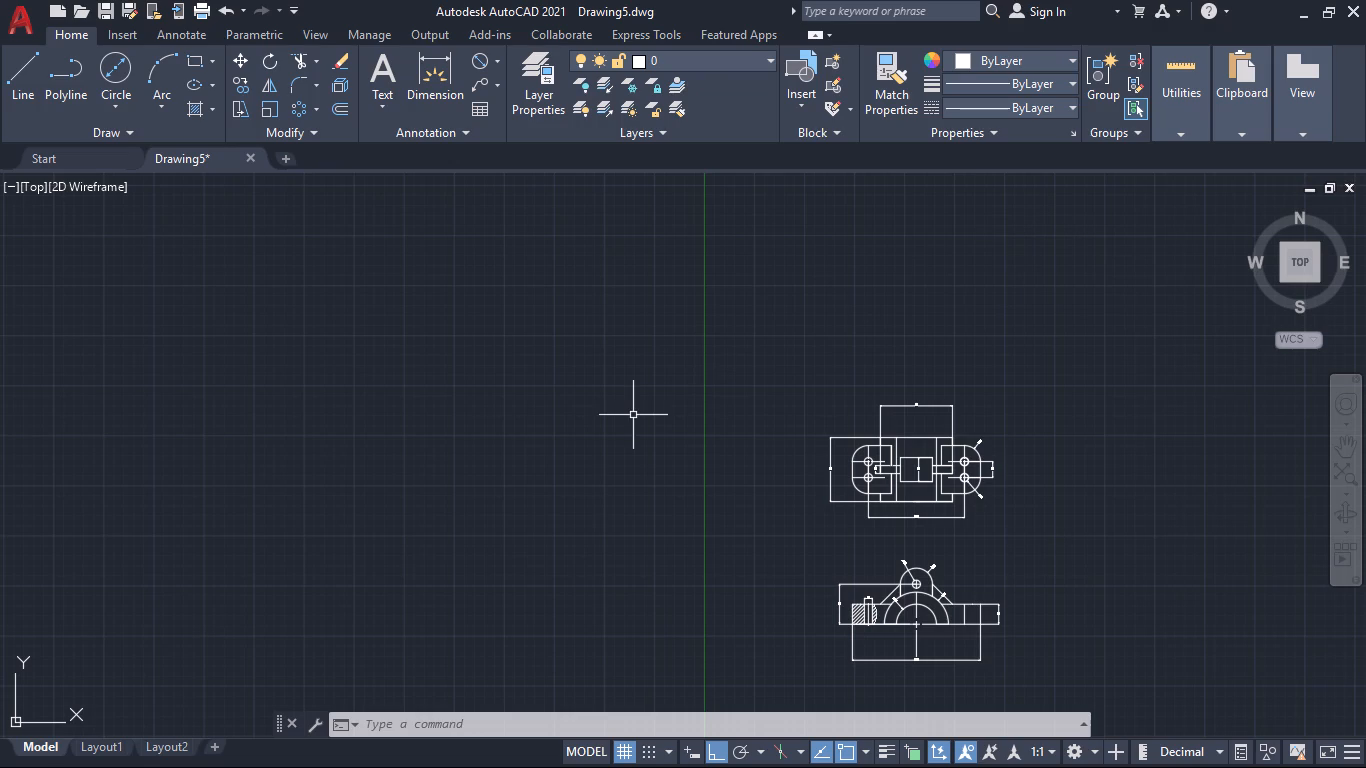
Save the drawing in the Documents folder under the file name MB2 as an AutoCAD 2018 Drawing.
{"action": "key", "text": "ctrl+s"}
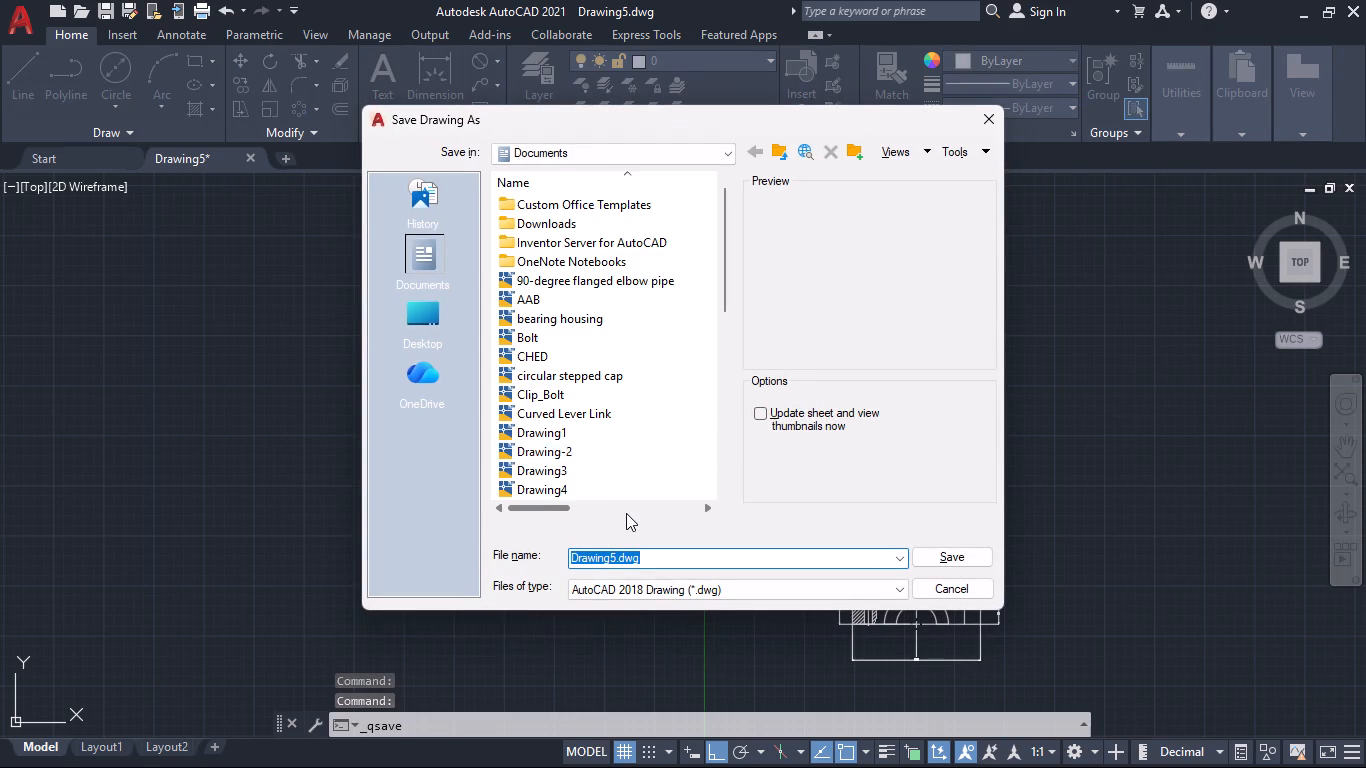
{"action": "key", "text": "BackSpace"}
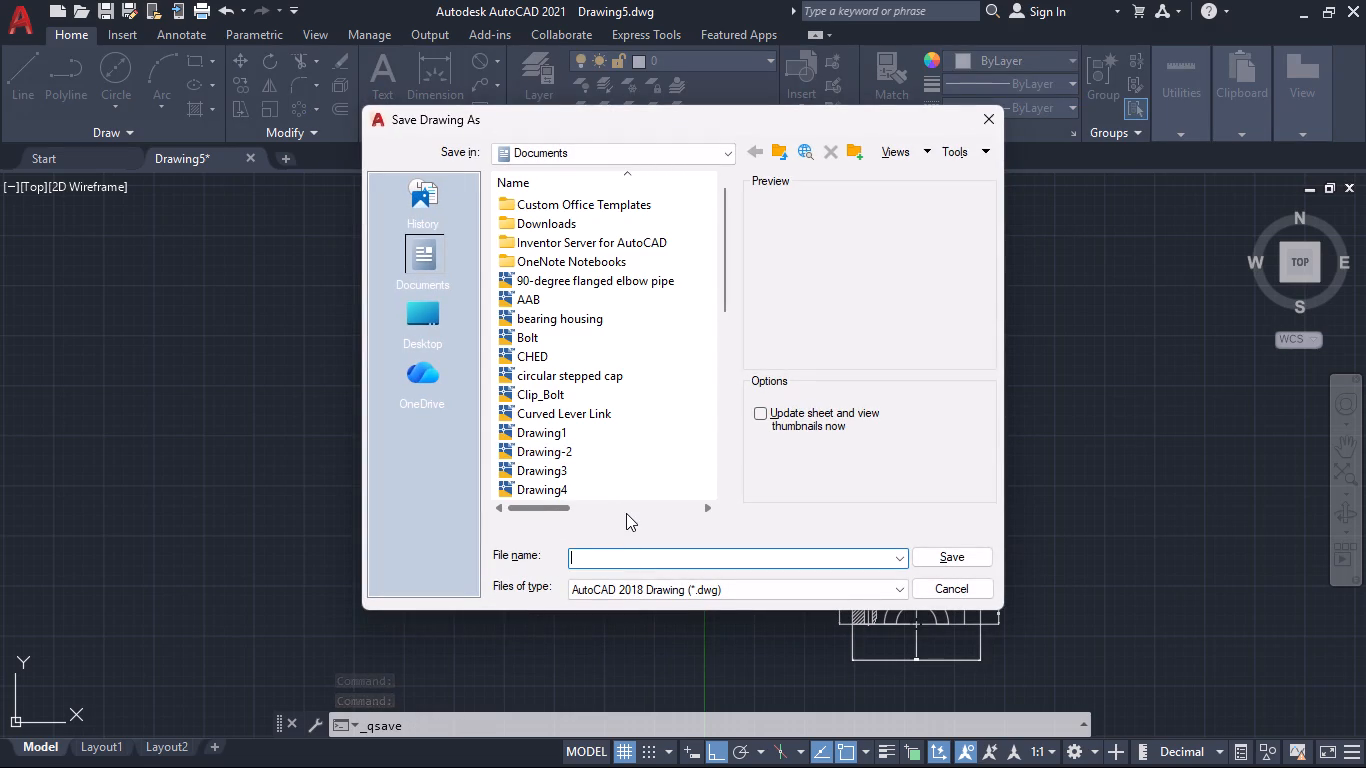
{"action": "type", "text": "mb2"}
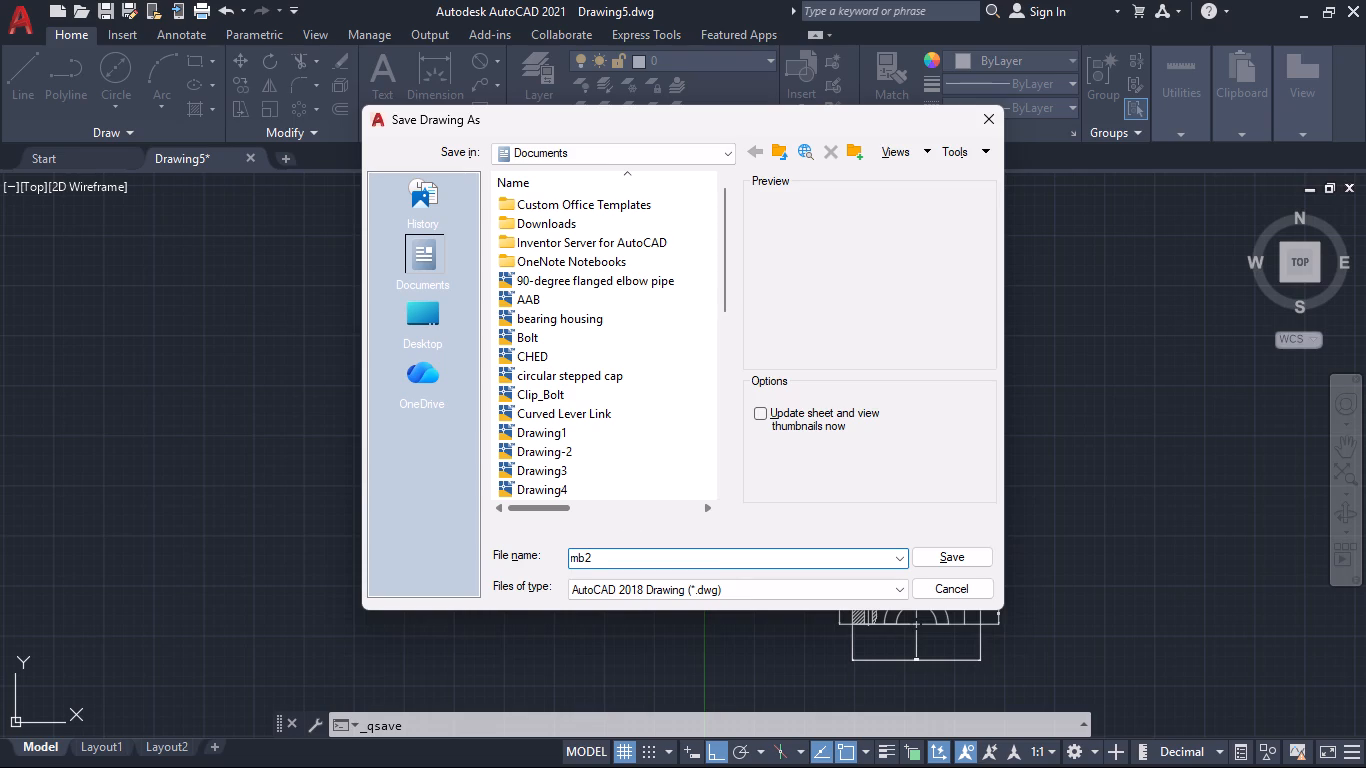
{"action": "key", "text": "BackSpace"}
{"action": "key", "text": "BackSpace"}
{"action": "key", "text": "BackSpace"}
{"action": "key", "text": "m"}
{"action": "type", "text": "B2"}
{"action": "left_click", "coordinate": [959, 558]}
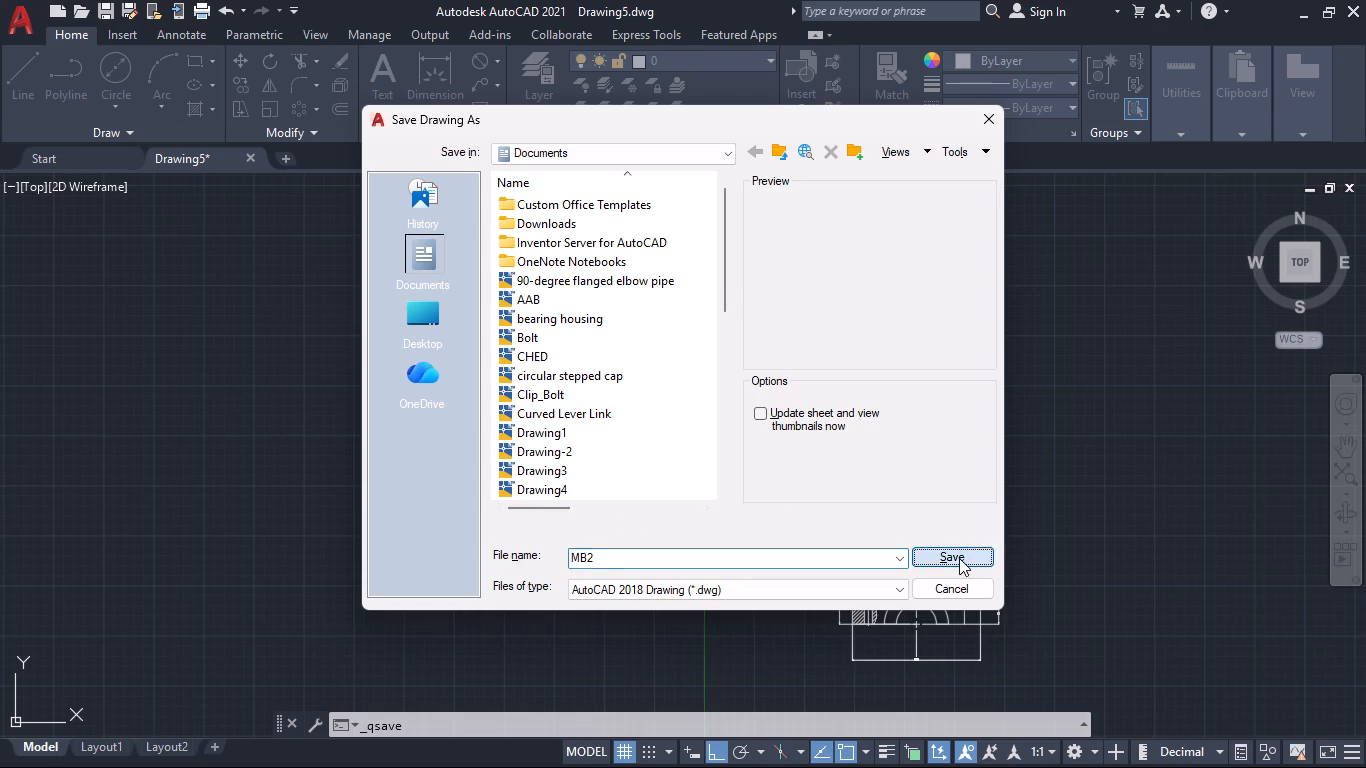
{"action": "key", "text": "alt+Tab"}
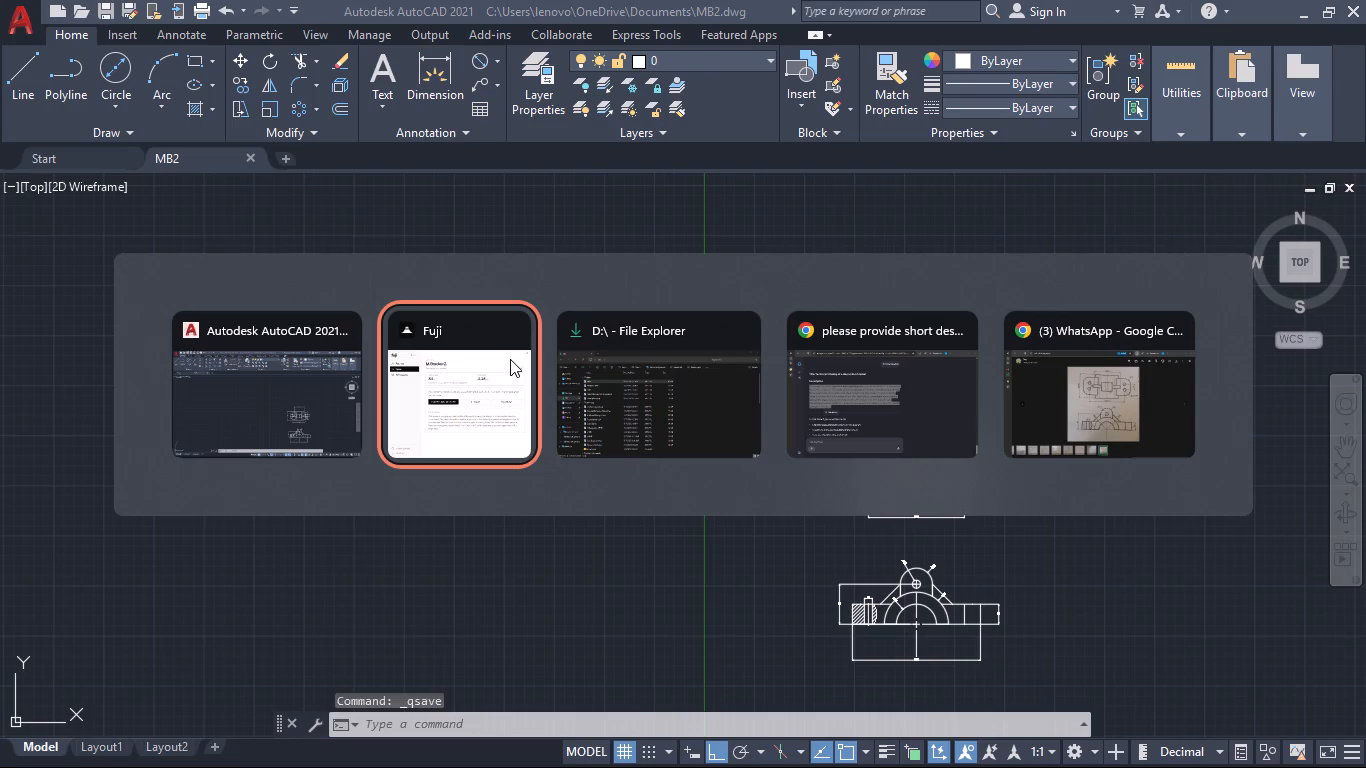